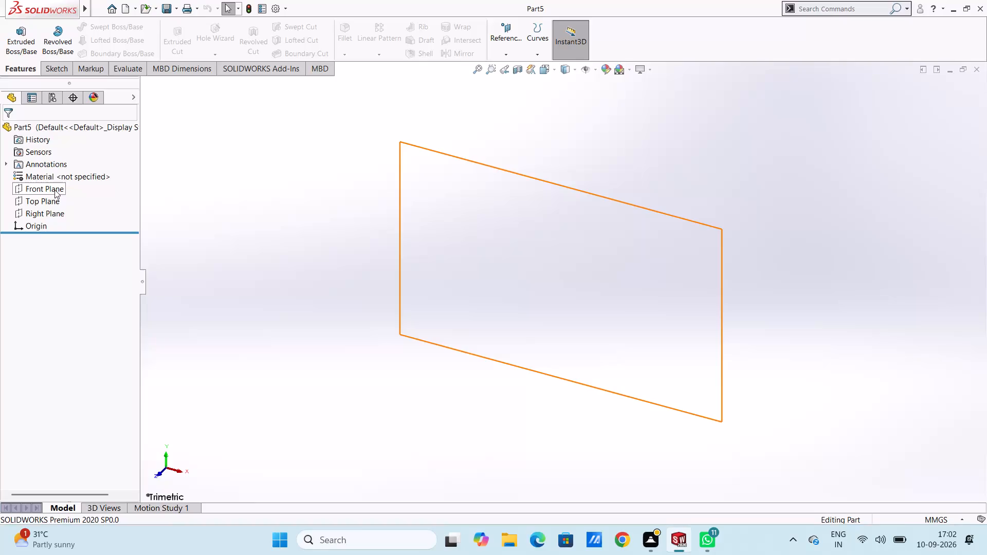
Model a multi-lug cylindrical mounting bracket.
Sketch two concentric circles centred on the origin on the Front Plane, with radii of 35 mm and 20 mm.
left_click(54, 189)
left_click(64, 178)
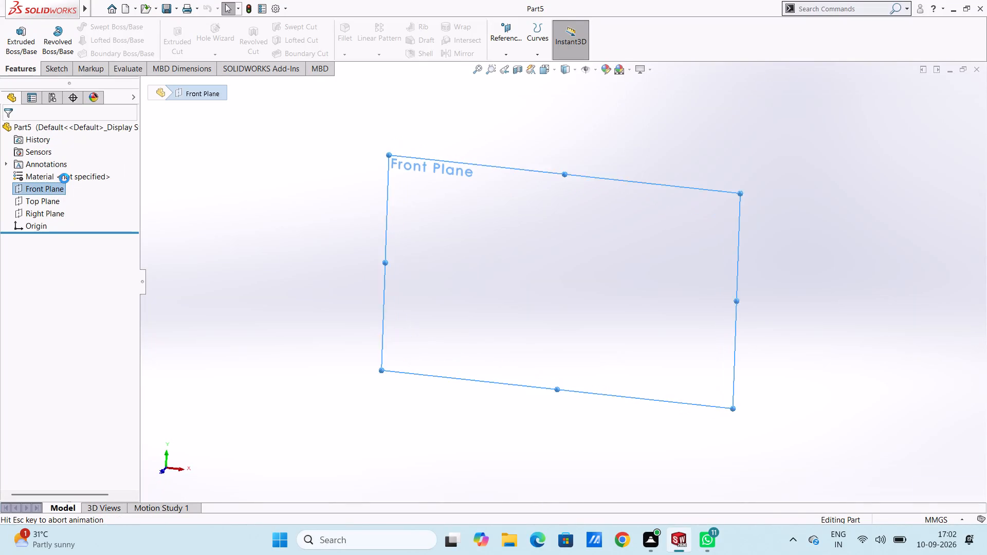
left_click(298, 236)
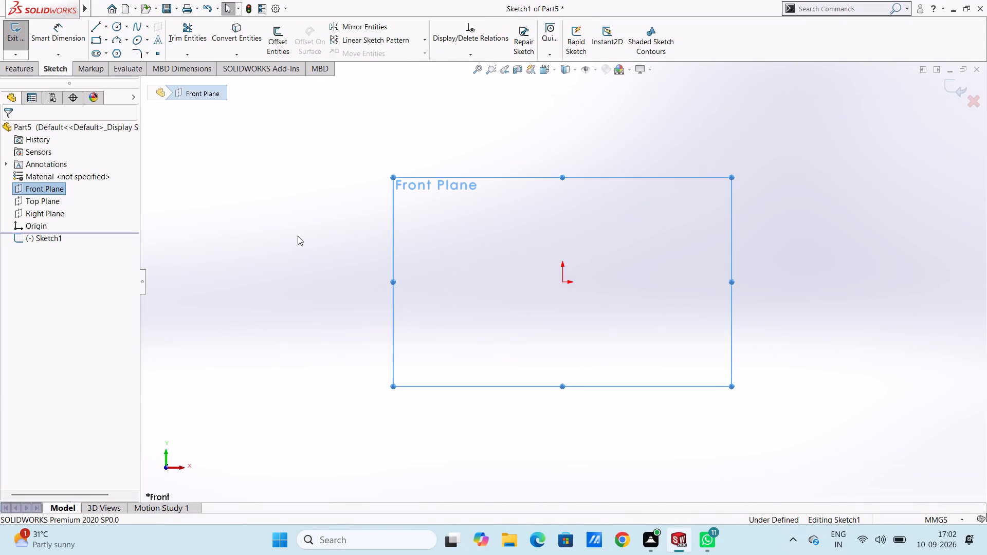
left_click(117, 27)
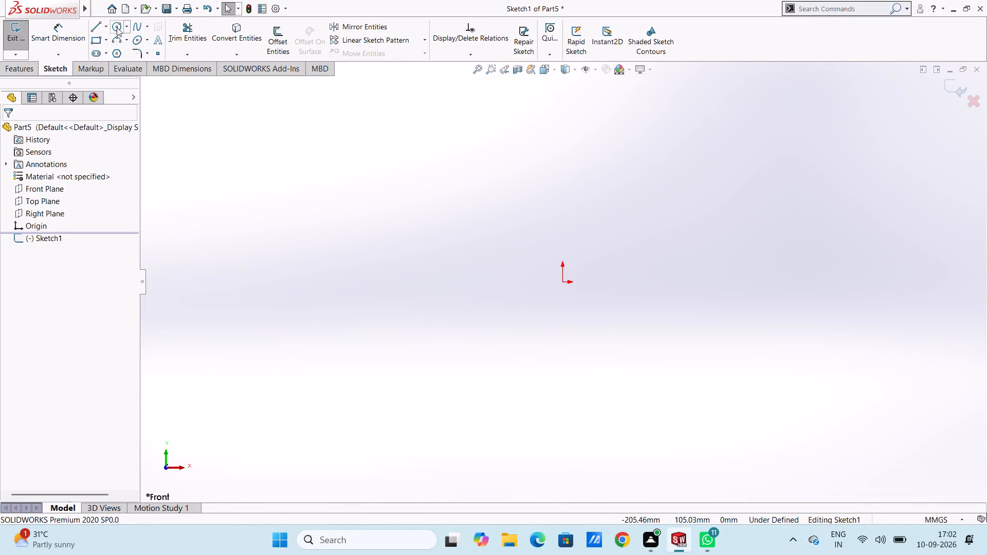
left_click(562, 282)
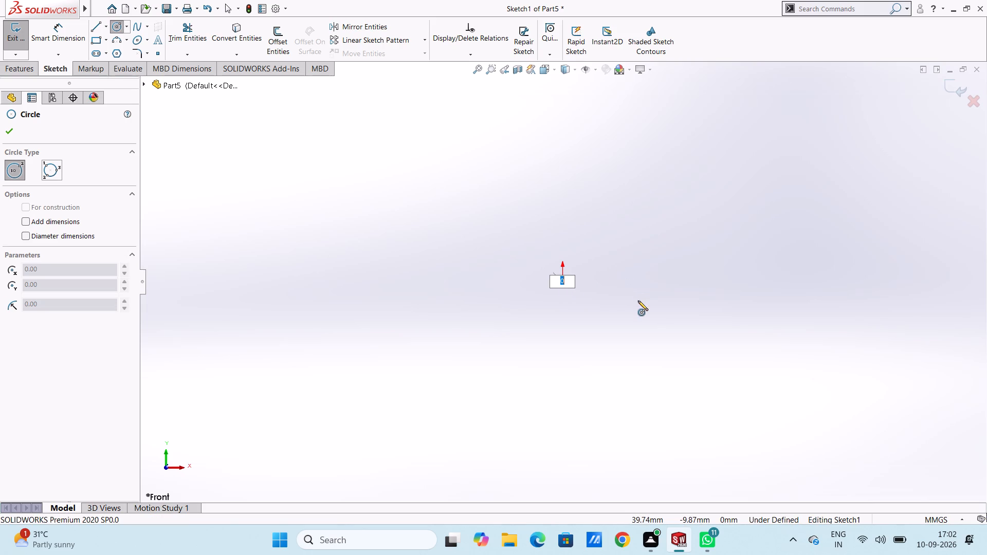
type("35")
key("Return")
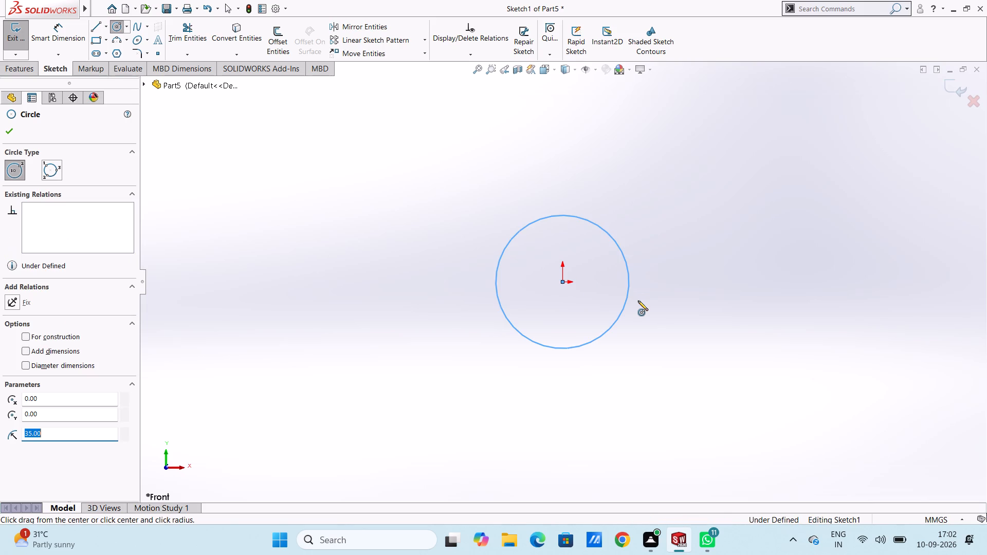
left_click(561, 281)
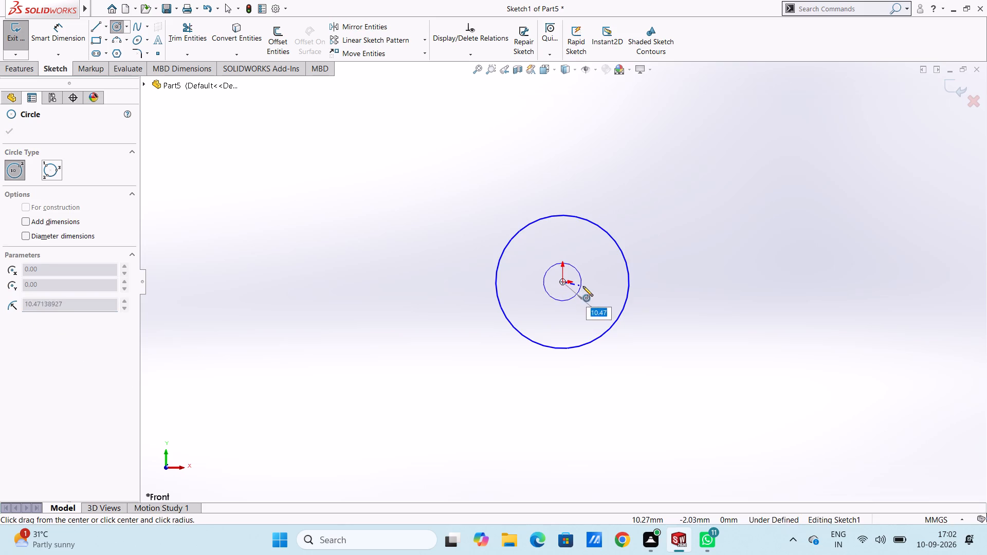
type("20")
key("Return")
key("Escape")
key("Escape")
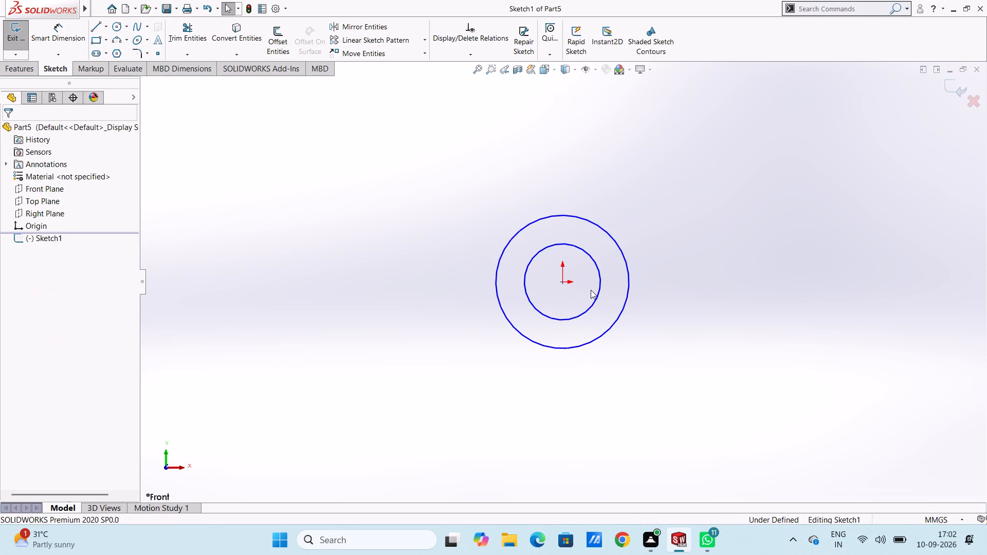
Dimension the outer circle's diameter at 70 mm and the inner circle's diameter at 40 mm.
left_click(66, 34)
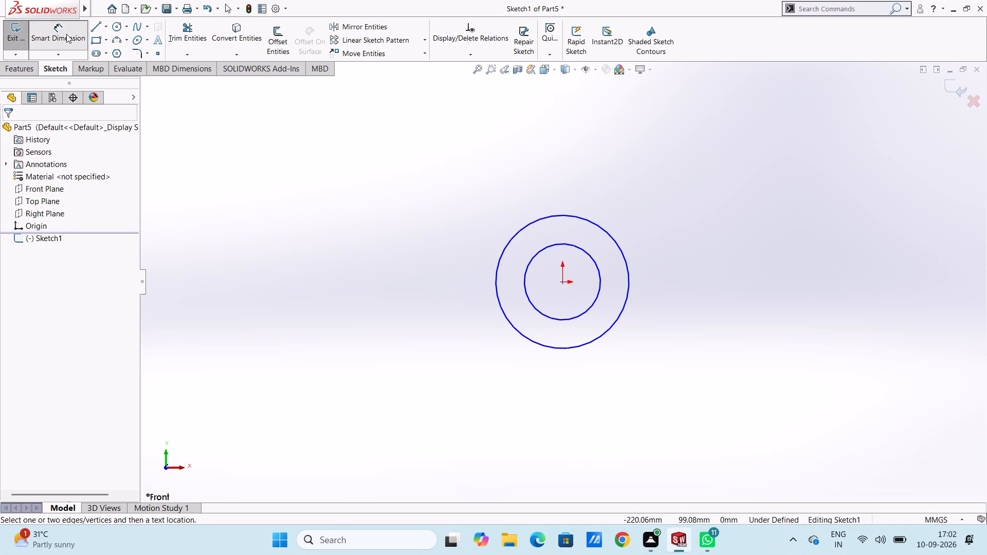
left_click(498, 267)
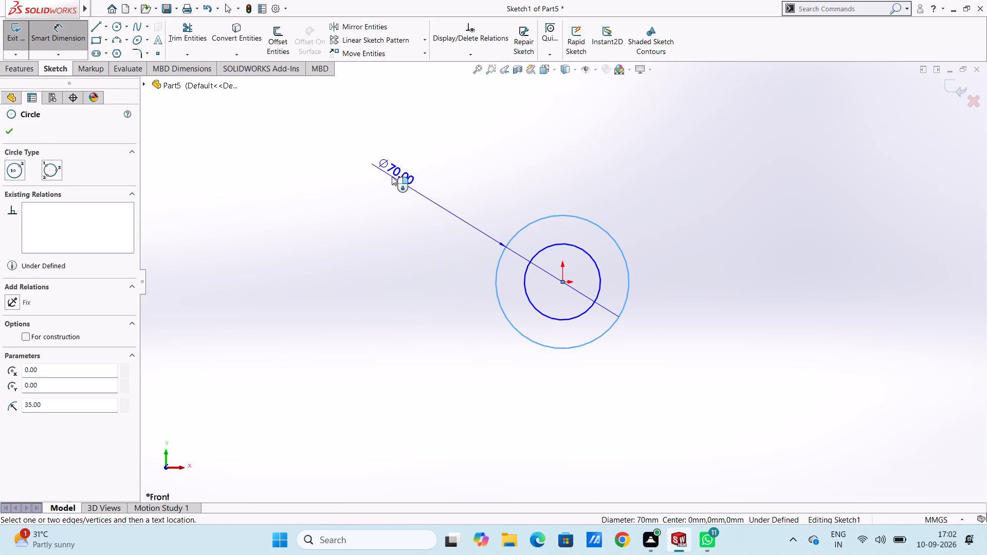
left_click(392, 176)
key("Return")
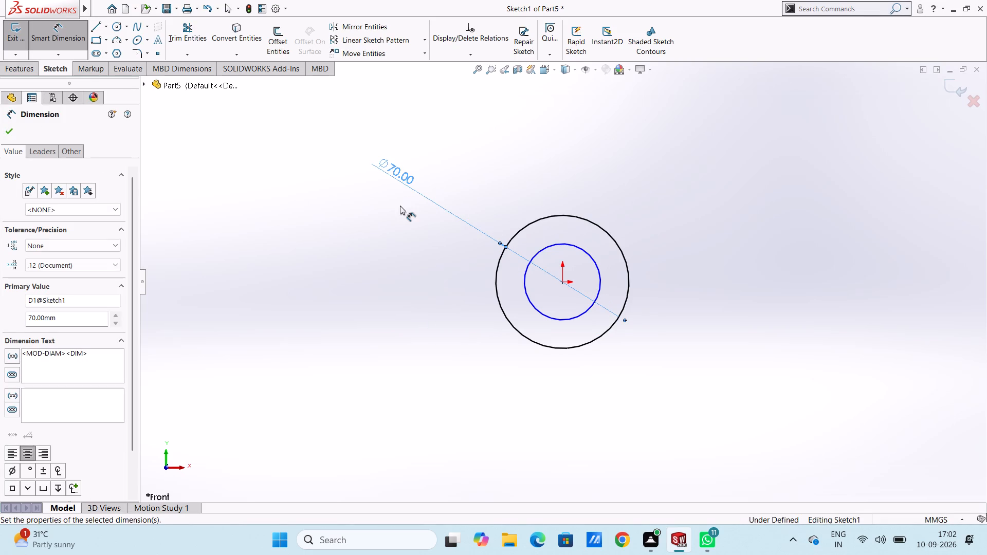
left_click(406, 218)
left_click(526, 282)
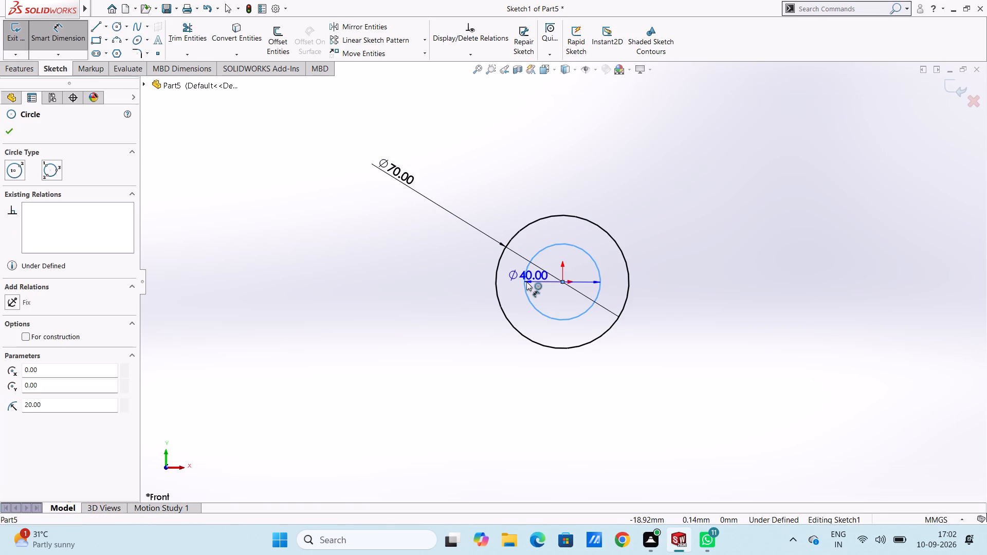
left_click(354, 385)
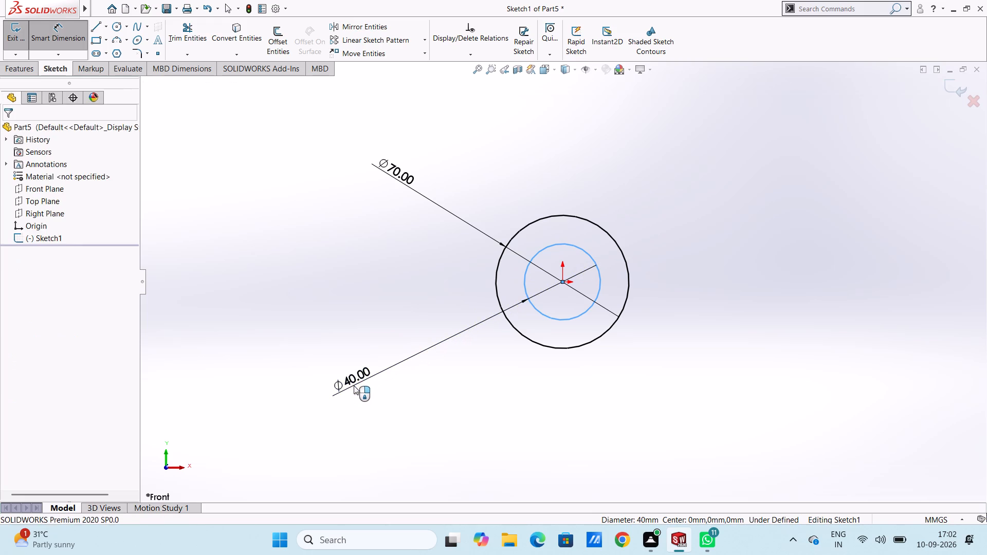
key("Return")
left_click(398, 416)
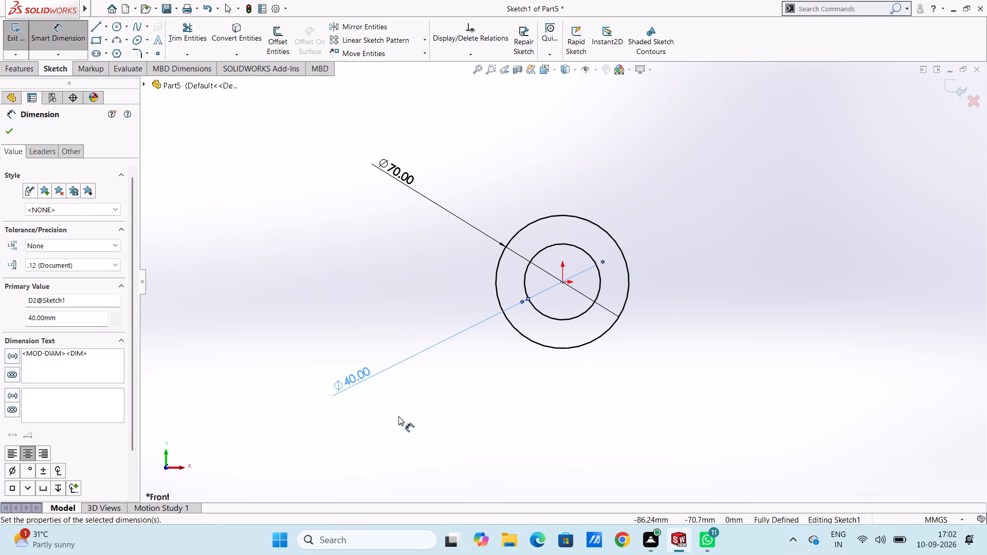
key("Escape")
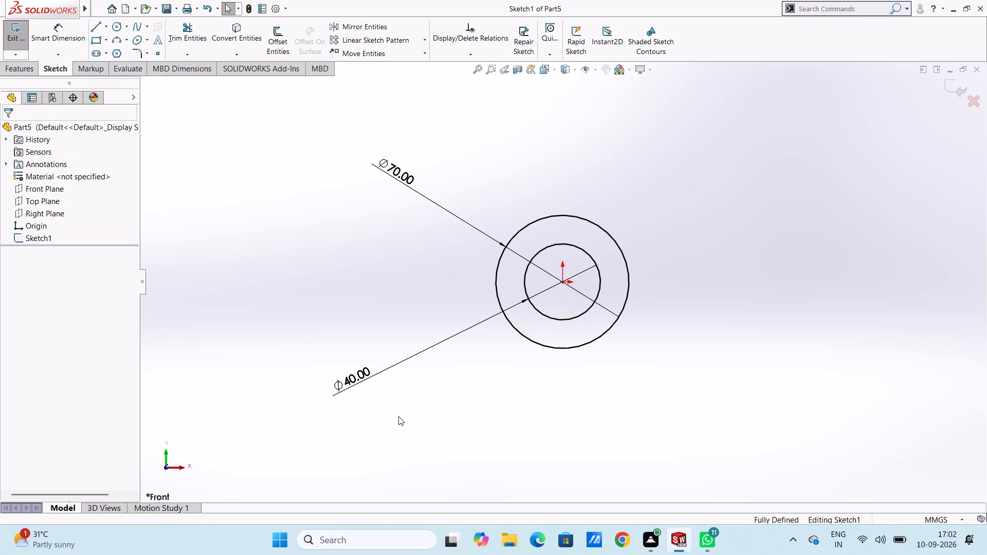
Extrude the ring profile as a blind boss to a depth of 38 mm.
left_click(13, 66)
left_click(19, 37)
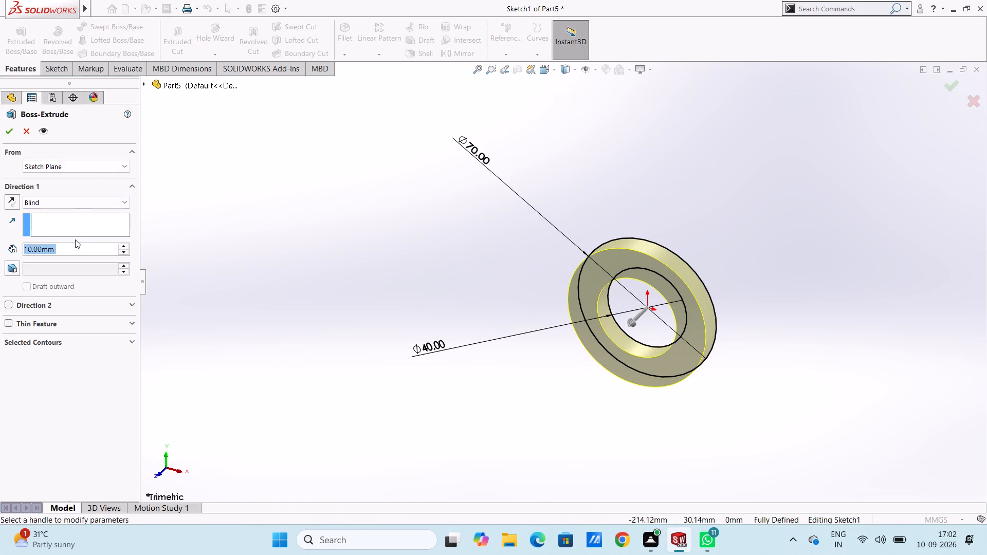
type("38")
key("Return")
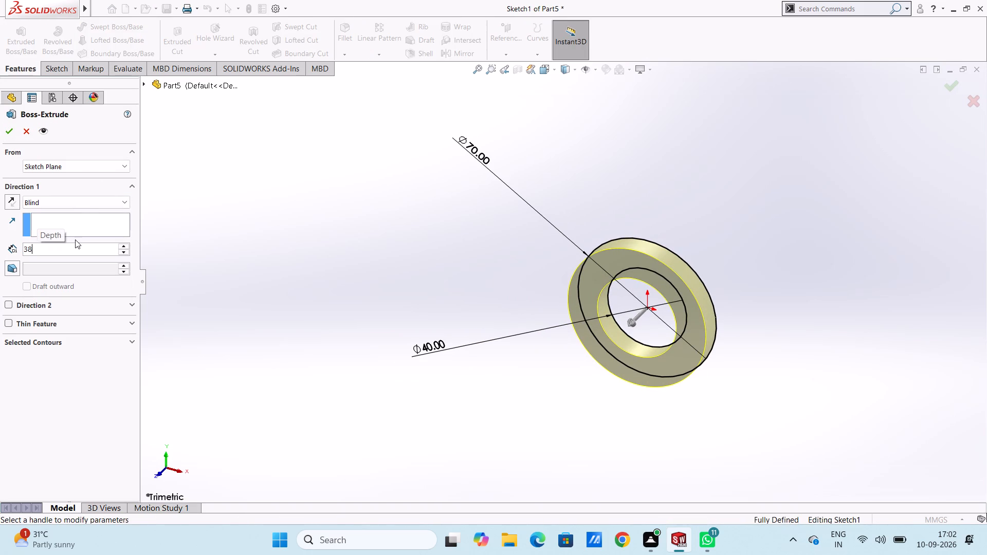
left_click(8, 128)
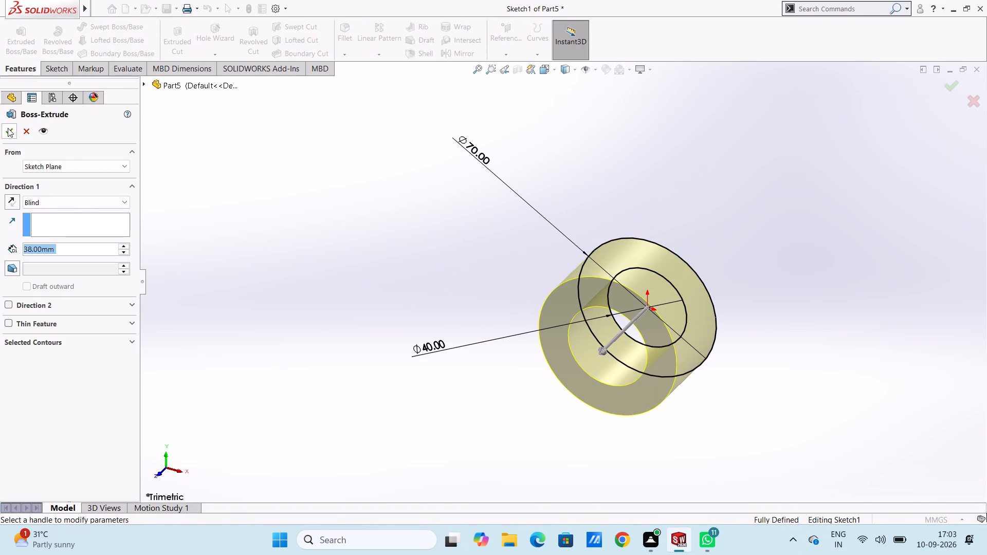
left_click(293, 203)
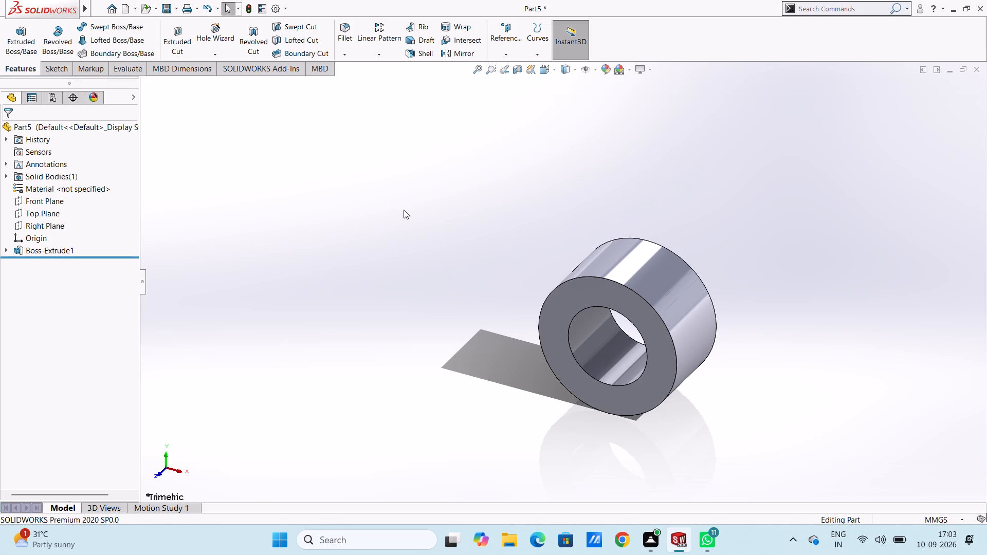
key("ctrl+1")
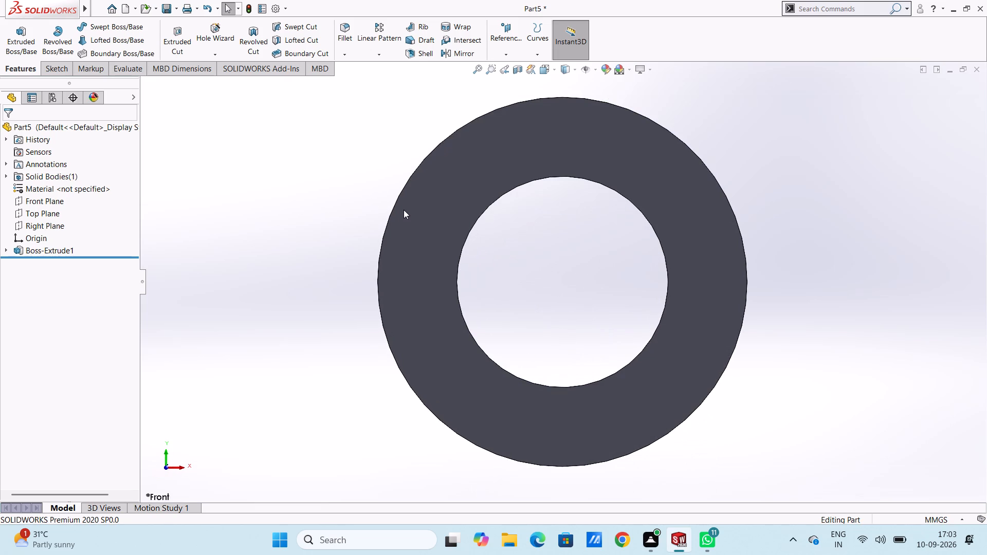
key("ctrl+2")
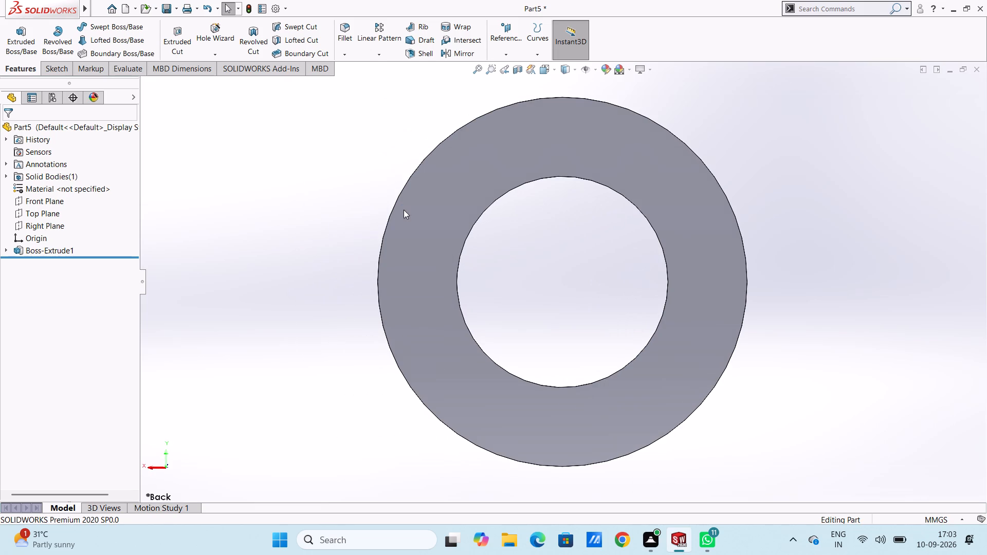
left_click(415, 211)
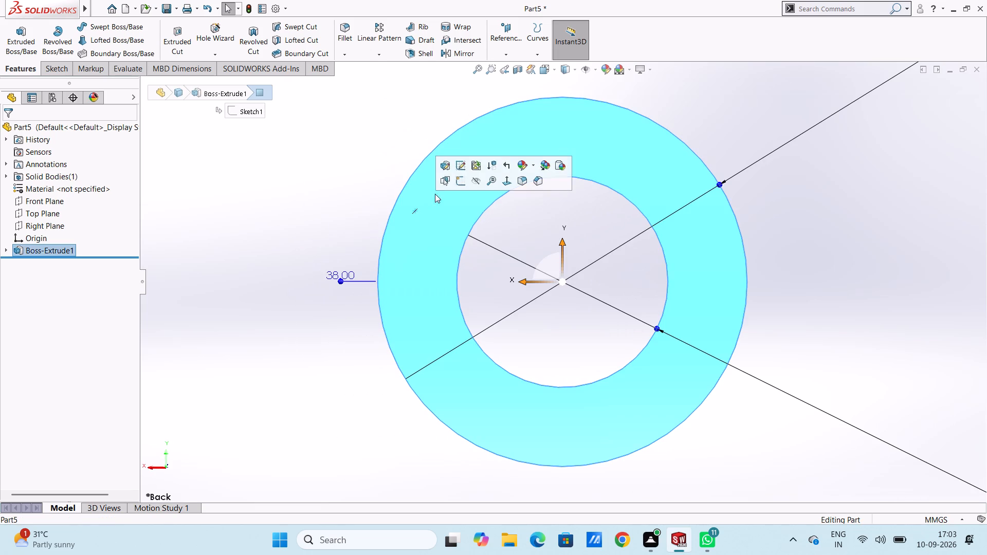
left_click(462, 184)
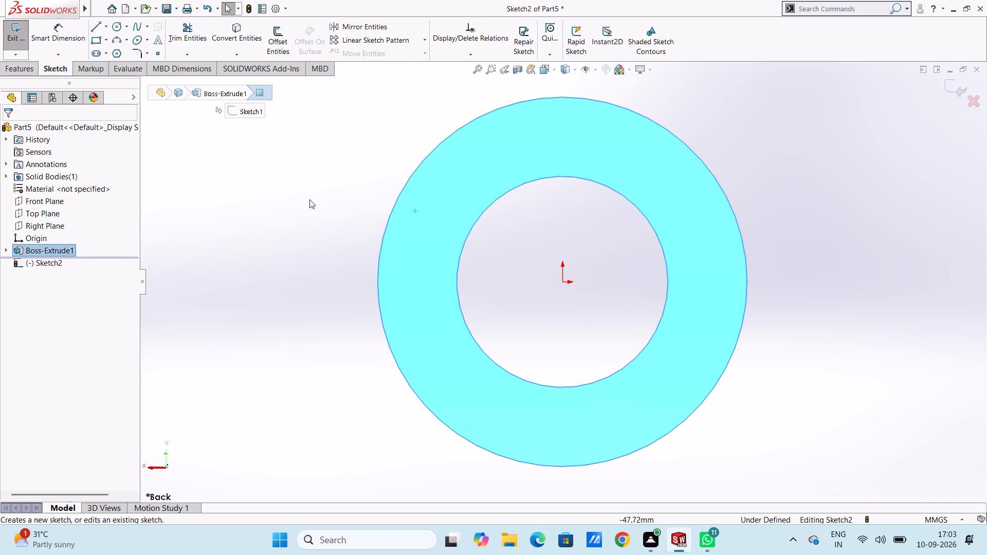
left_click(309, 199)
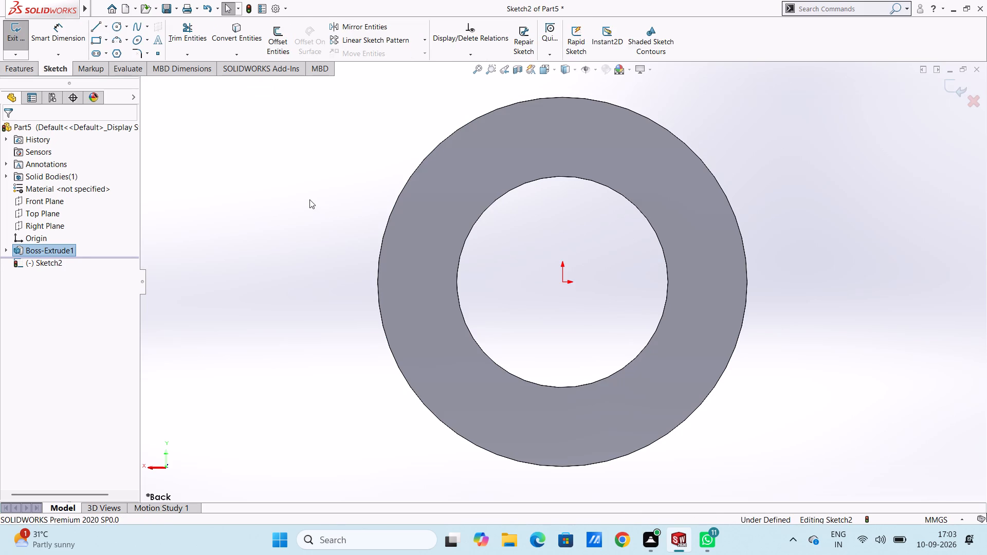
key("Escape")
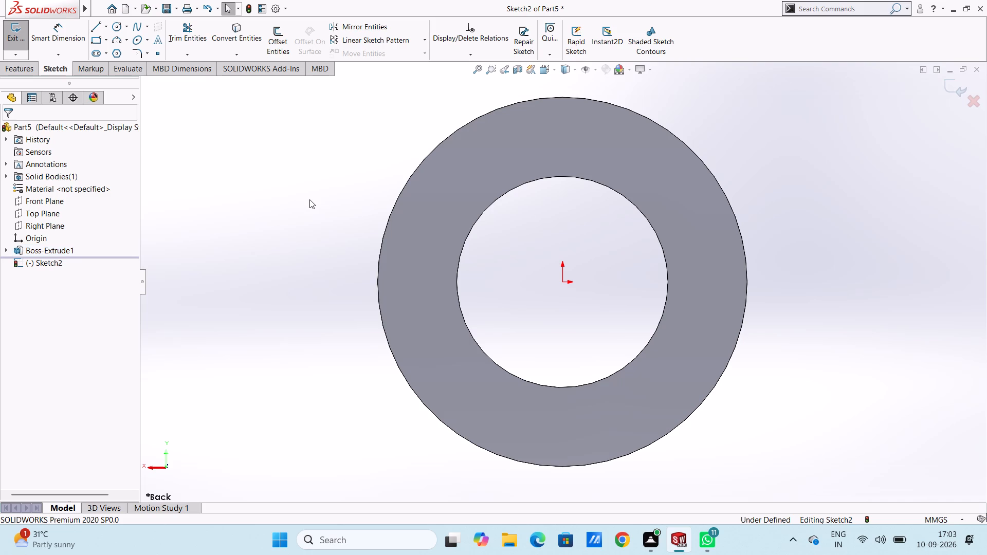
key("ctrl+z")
Create a reference plane from the Front Plane with an offset distance of 0 mm.
key("ctrl+1")
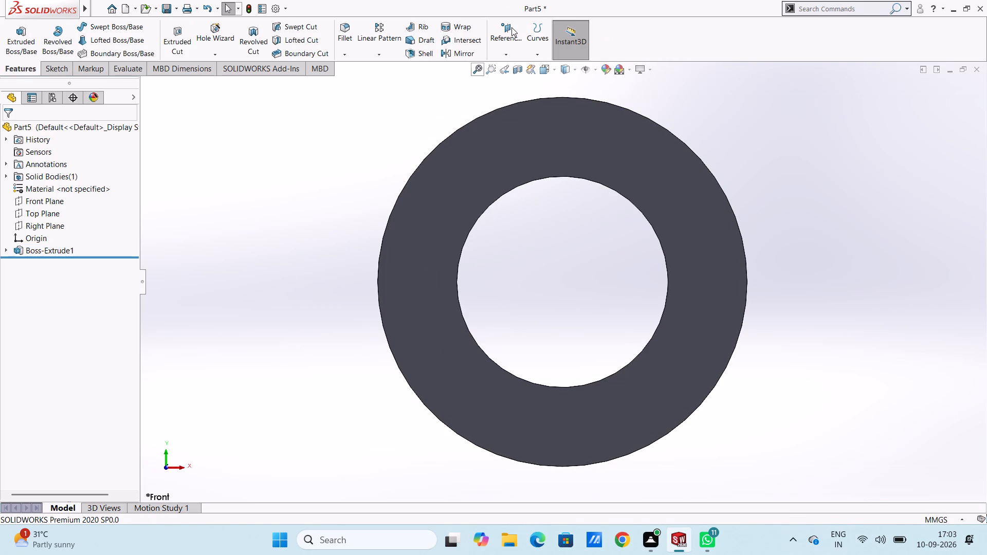
left_click(510, 33)
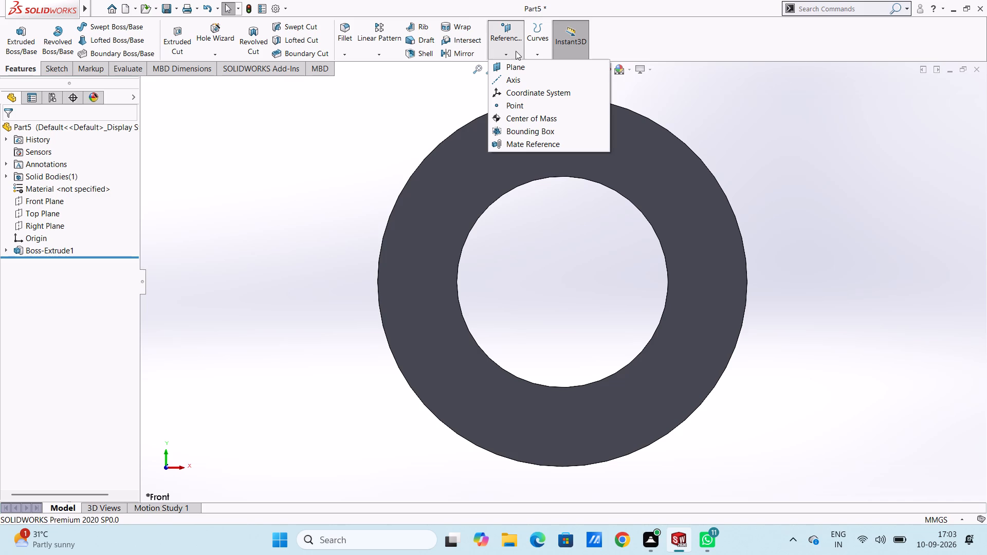
left_click(521, 70)
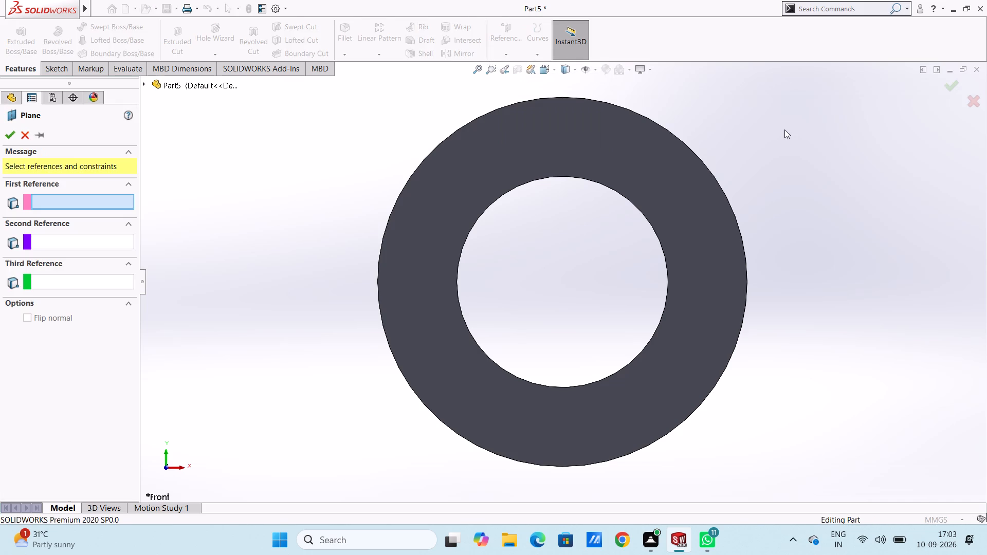
scroll(784, 129, "up", 3, "ctrl")
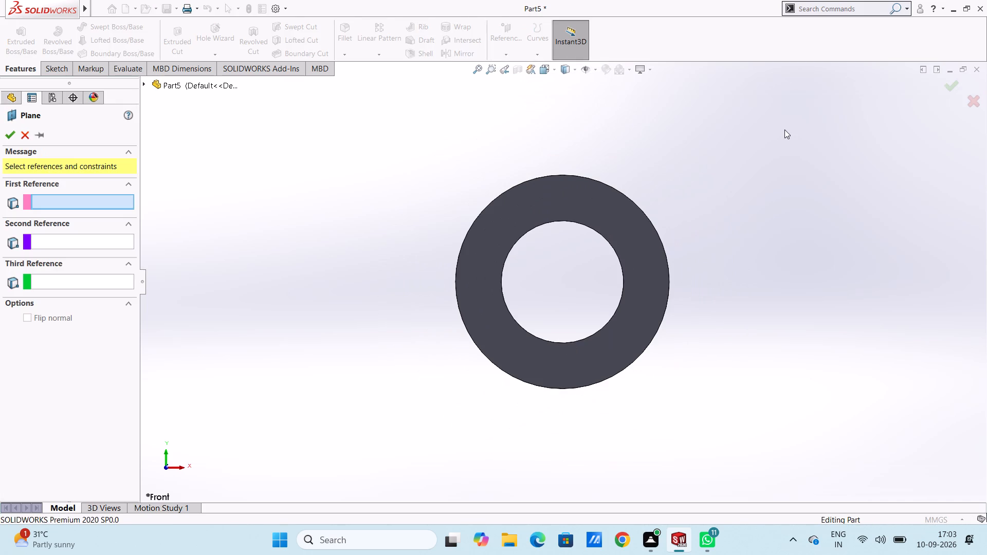
key("ctrl+5")
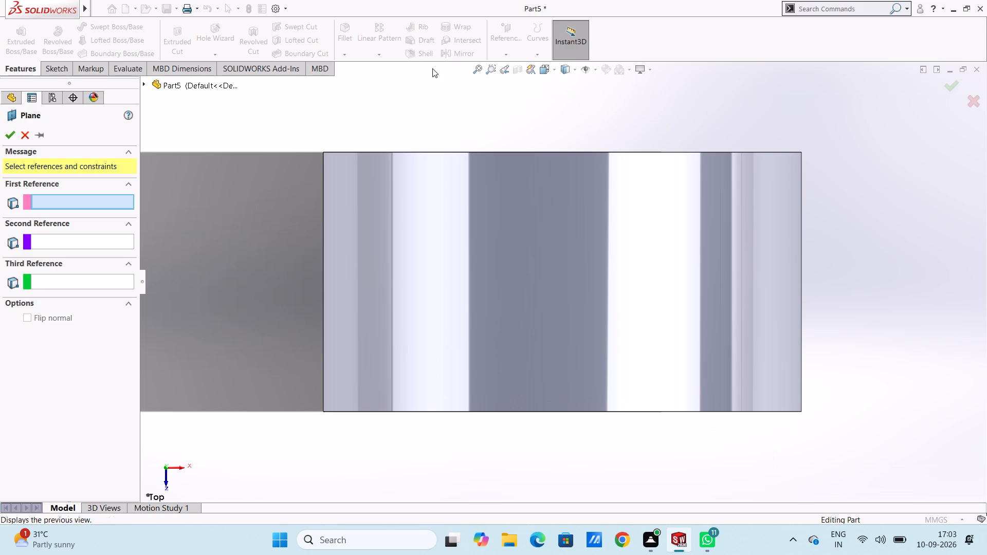
left_click(175, 86)
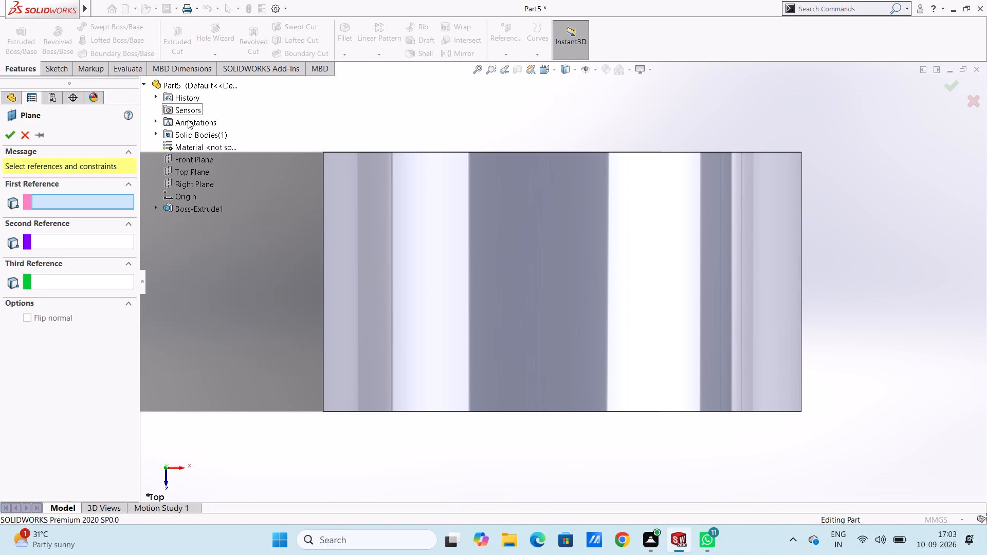
left_click(198, 156)
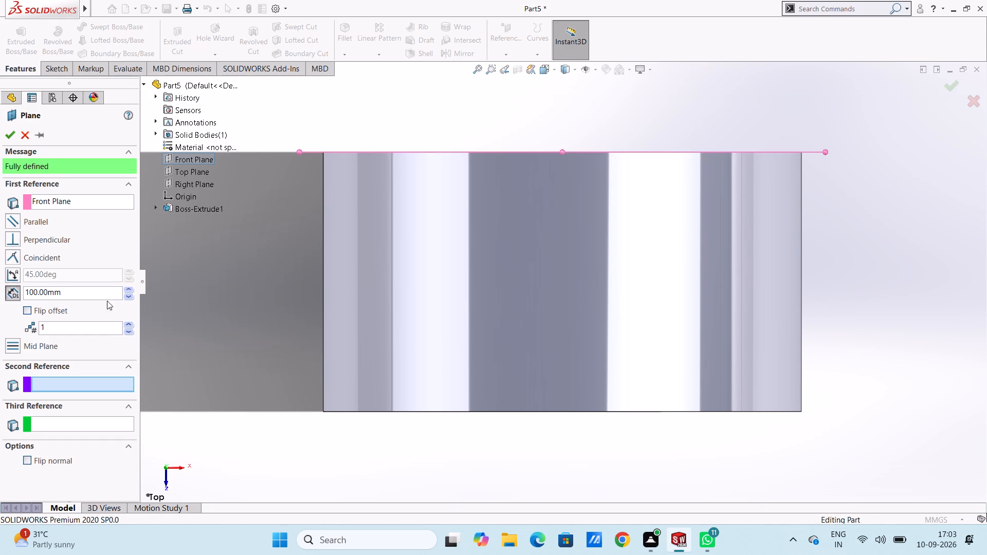
double_click(89, 291)
key("0")
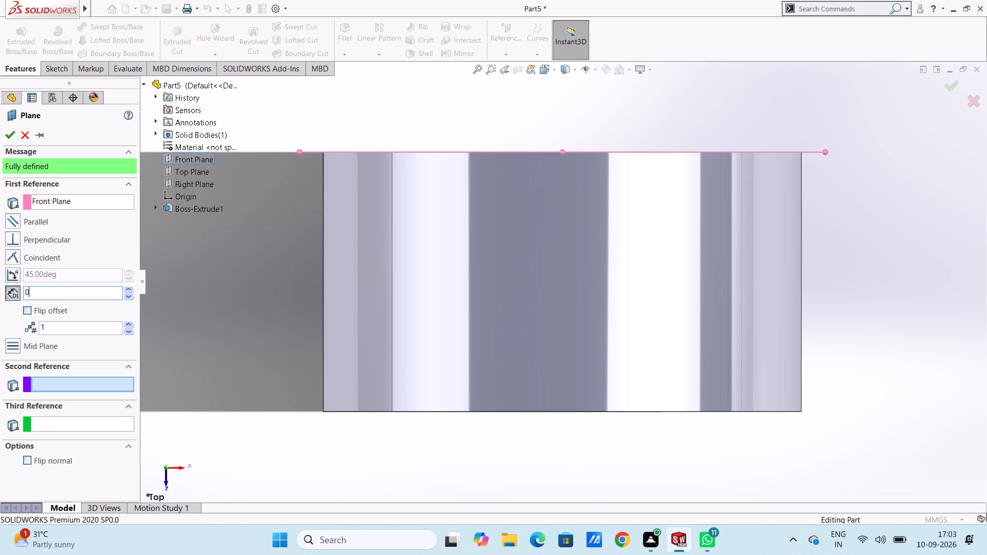
key("Return")
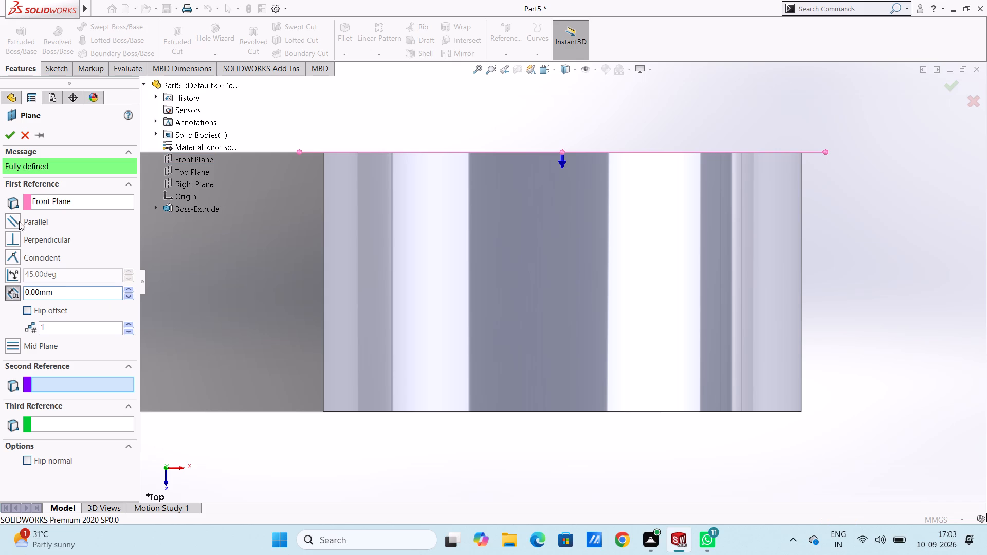
left_click(10, 140)
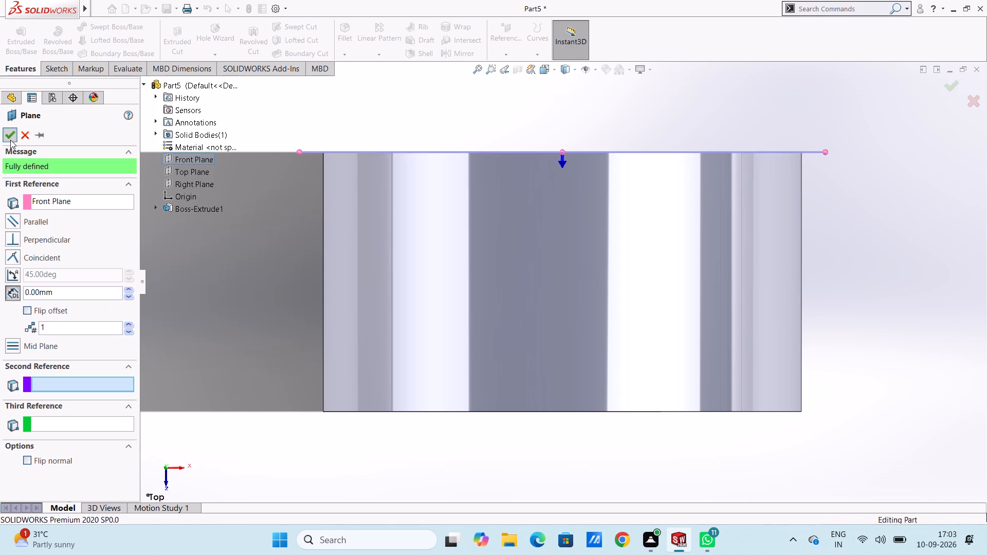
key("ctrl+1")
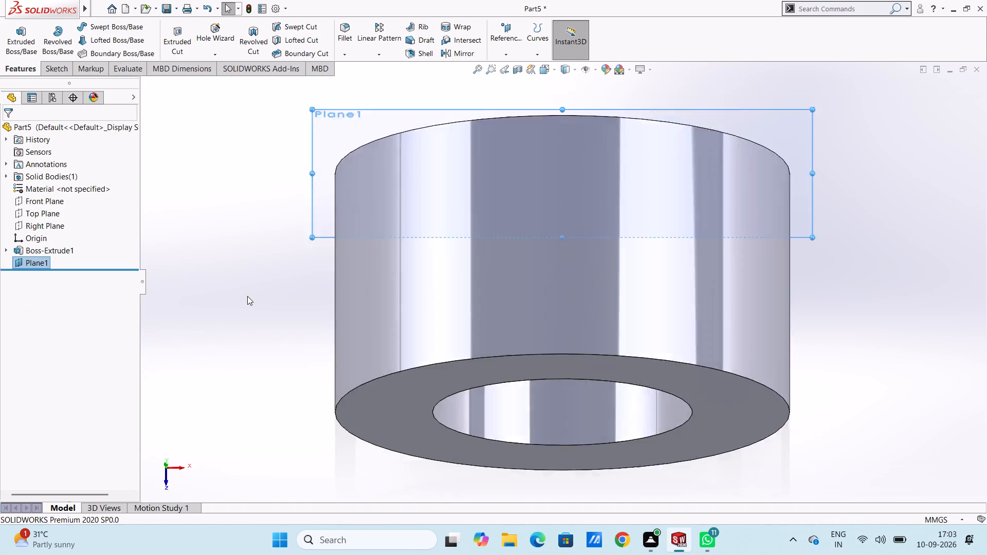
On Plane1, sketch two concentric circles with radii of 10 mm and 20 mm, centred about 60 mm from the origin along the positive X direction.
left_click(413, 136)
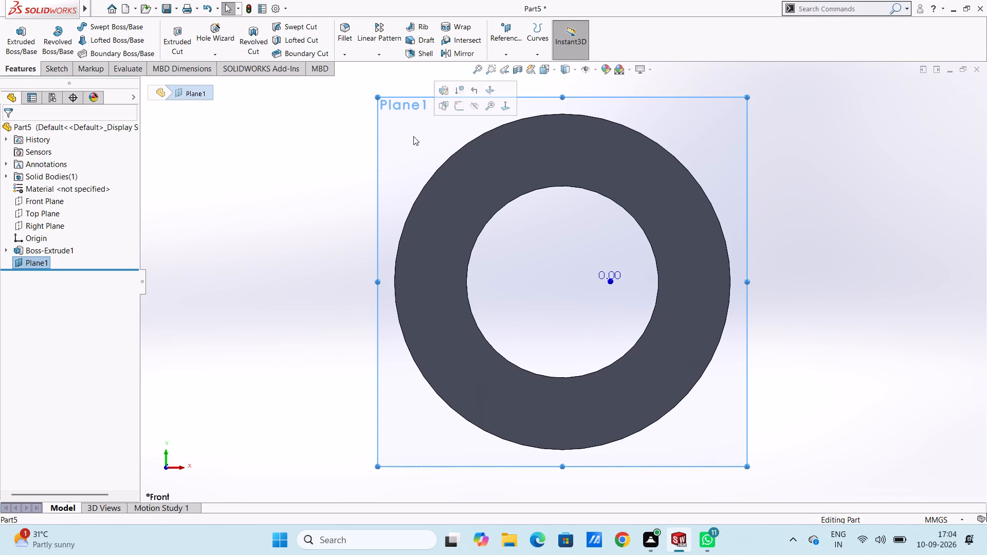
left_click(454, 106)
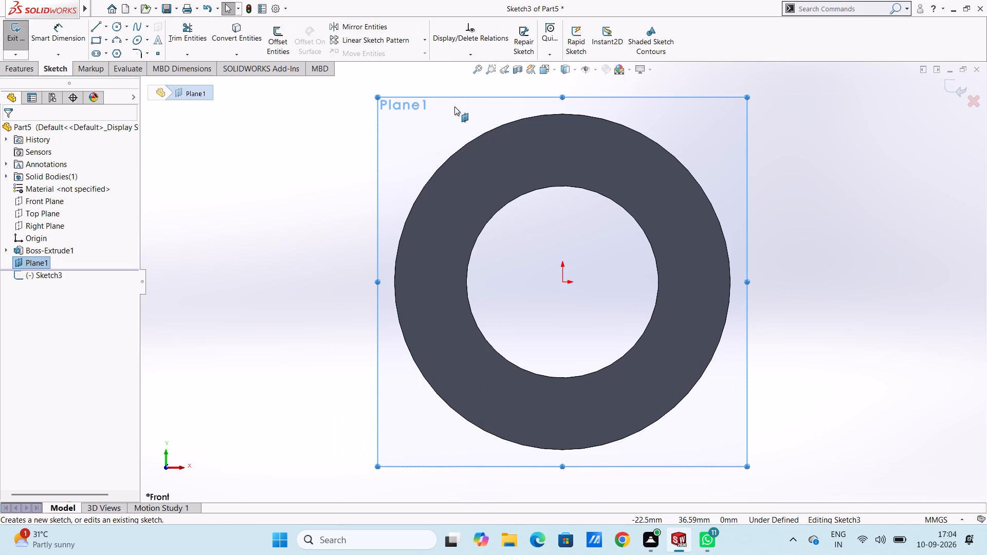
left_click(339, 207)
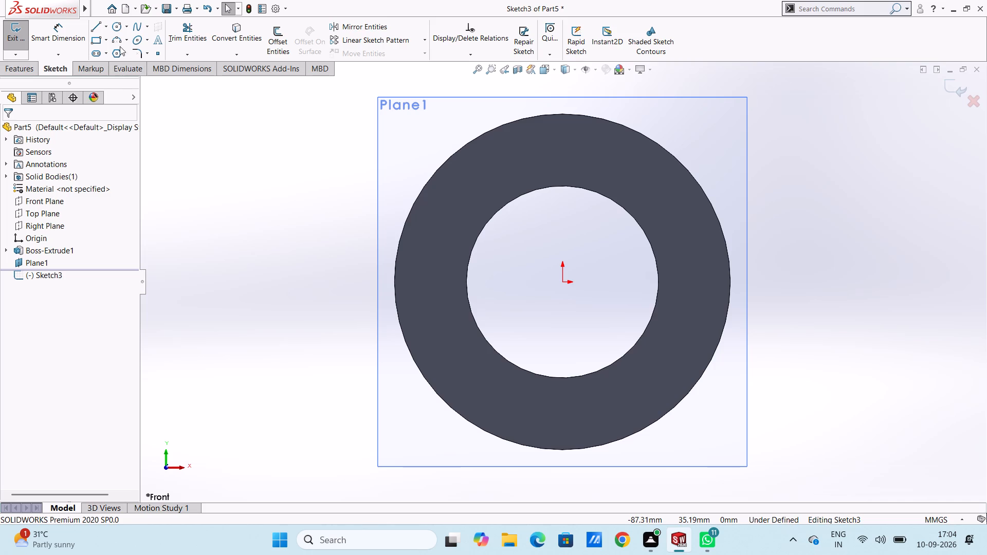
left_click(116, 26)
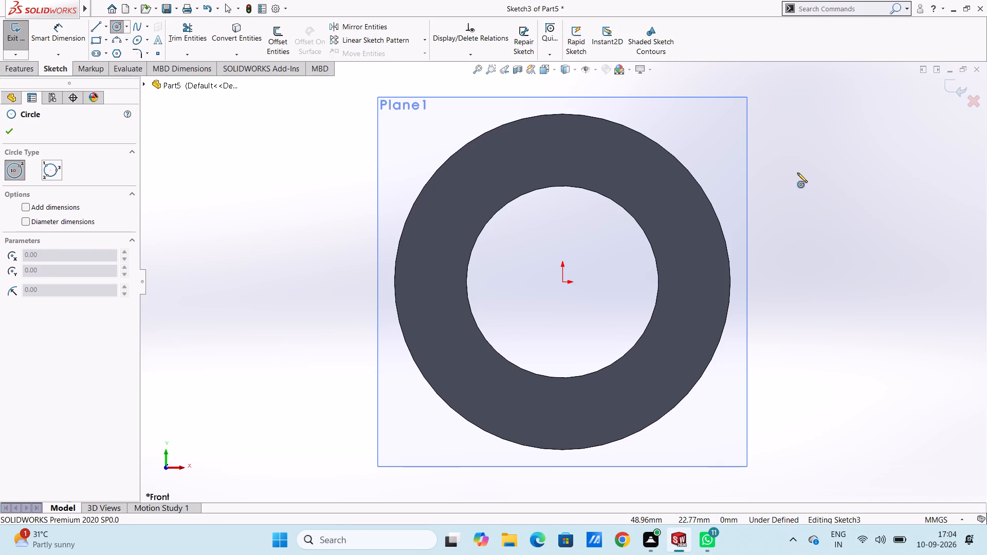
left_click(851, 281)
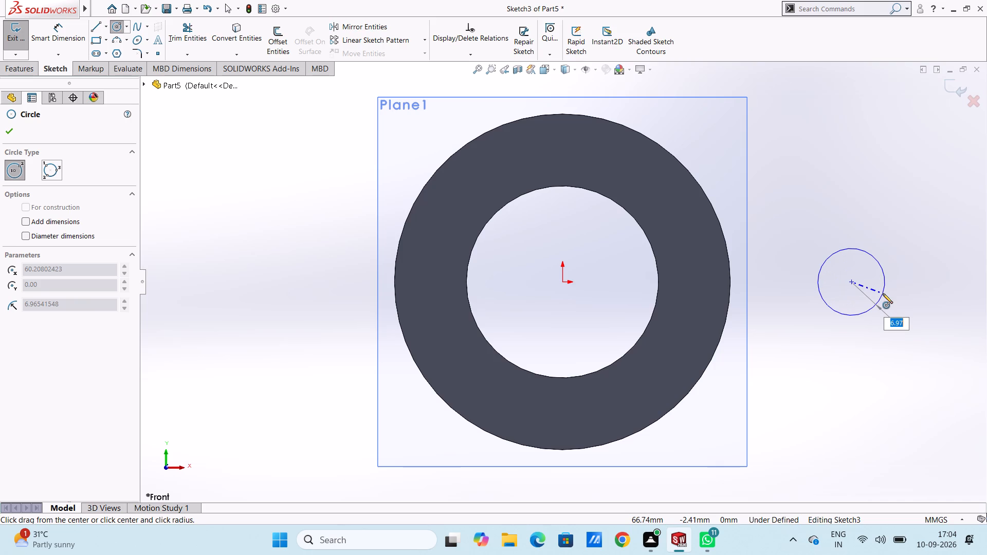
type("10")
key("Return")
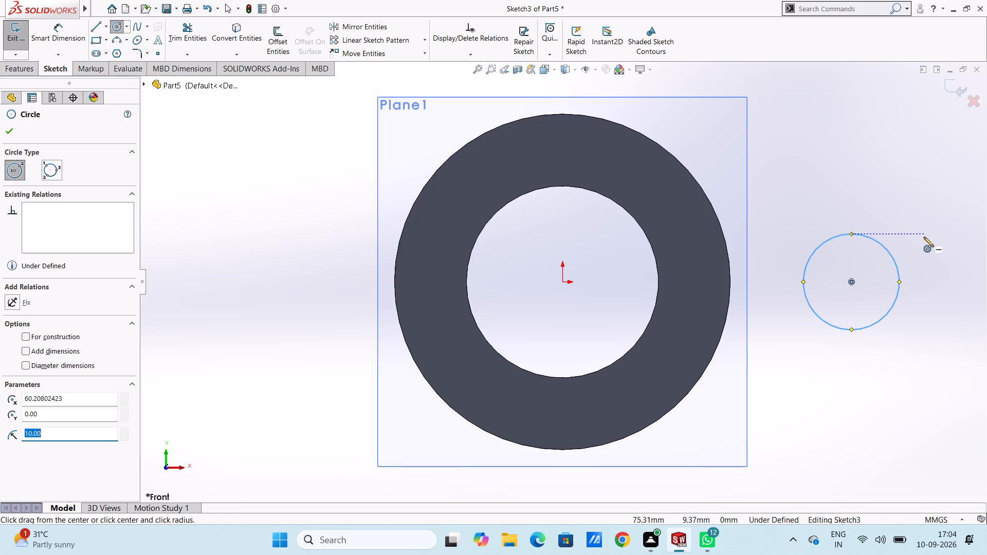
key("Escape")
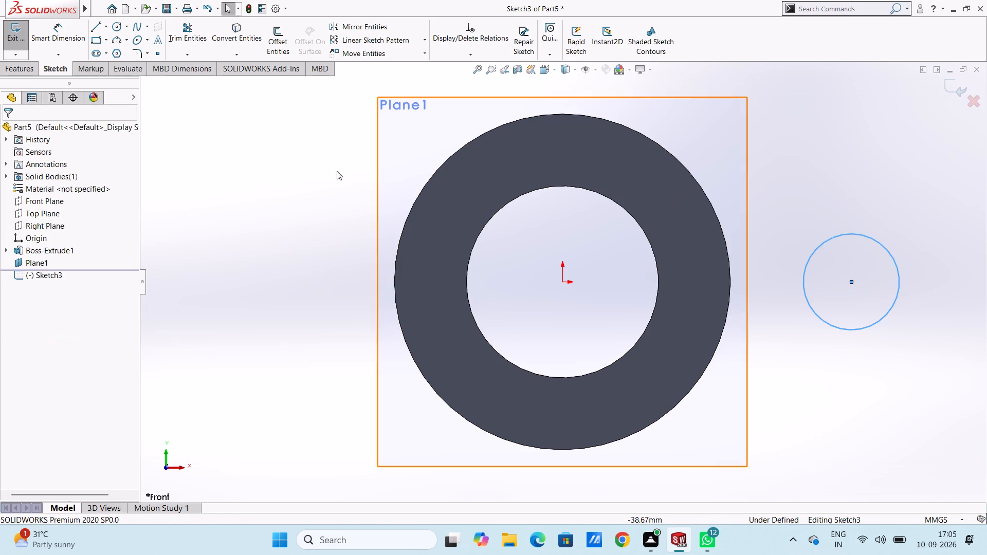
left_click(118, 30)
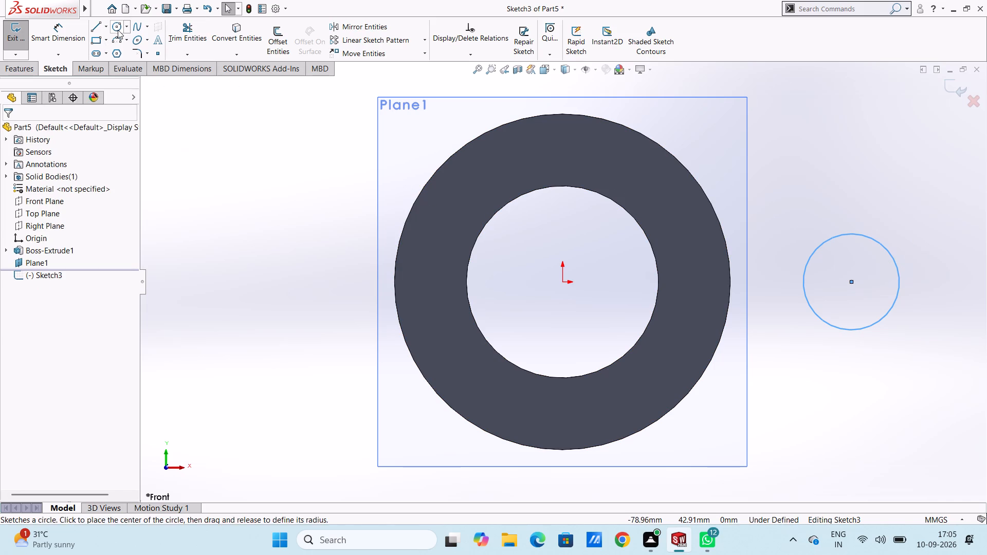
left_click(851, 282)
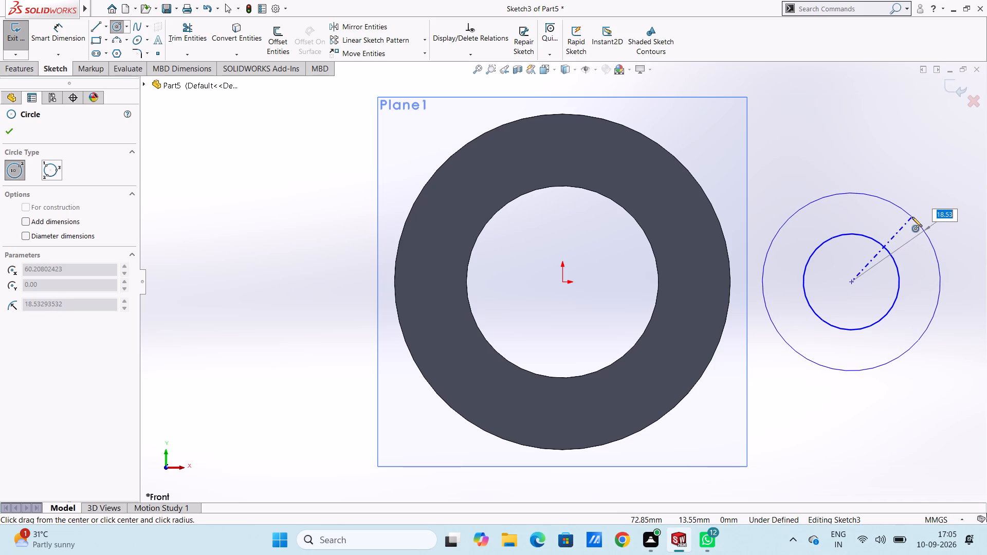
type("20")
key("Return")
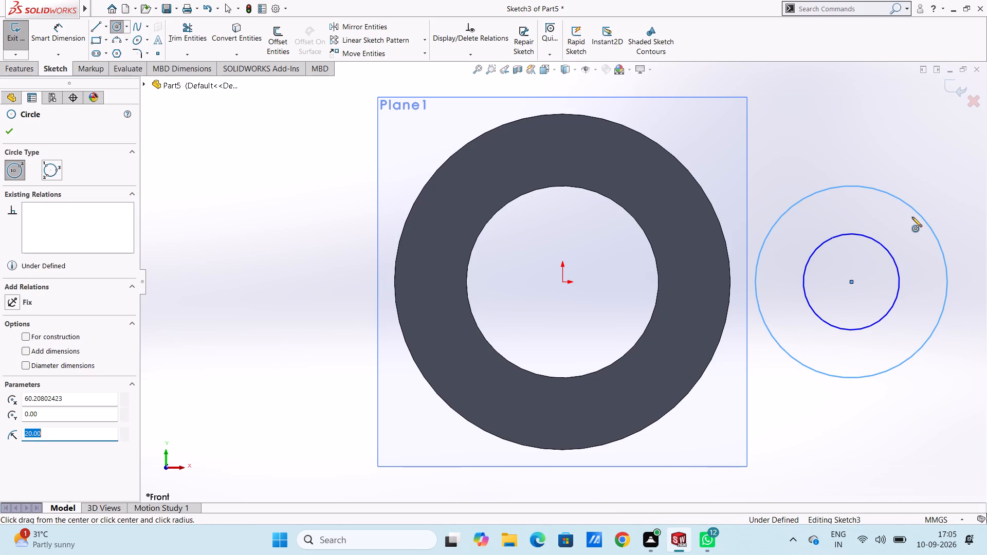
key("Escape")
key("Escape")
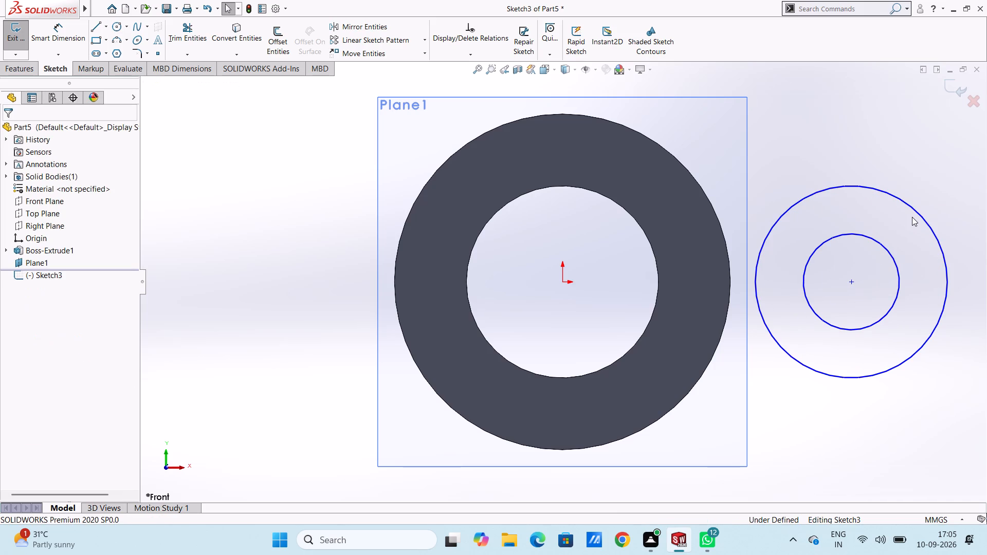
Dimension the new outer circle's diameter at 40 mm and the inner circle's diameter at 20 mm.
scroll(912, 217, "up", 2, "ctrl")
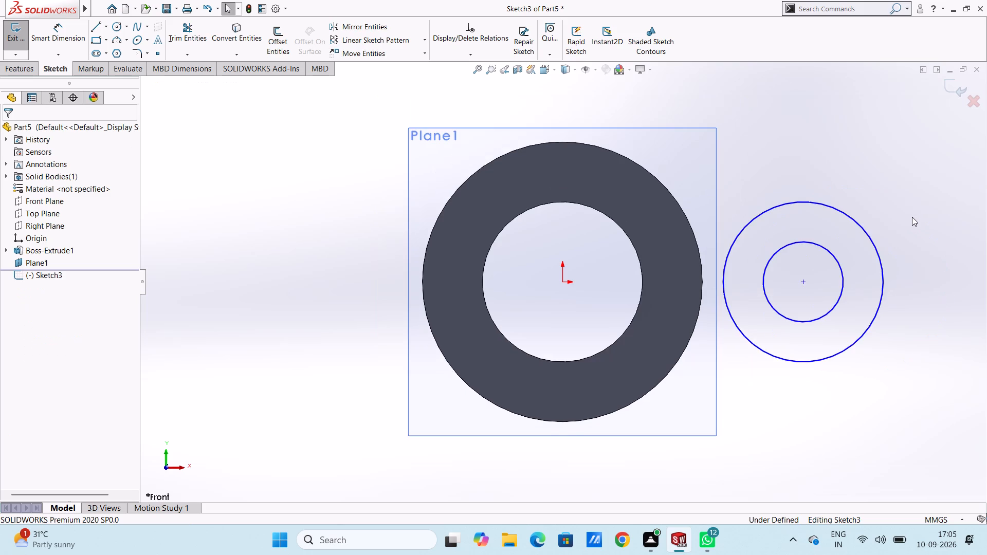
scroll(912, 217, "up", 1, "ctrl")
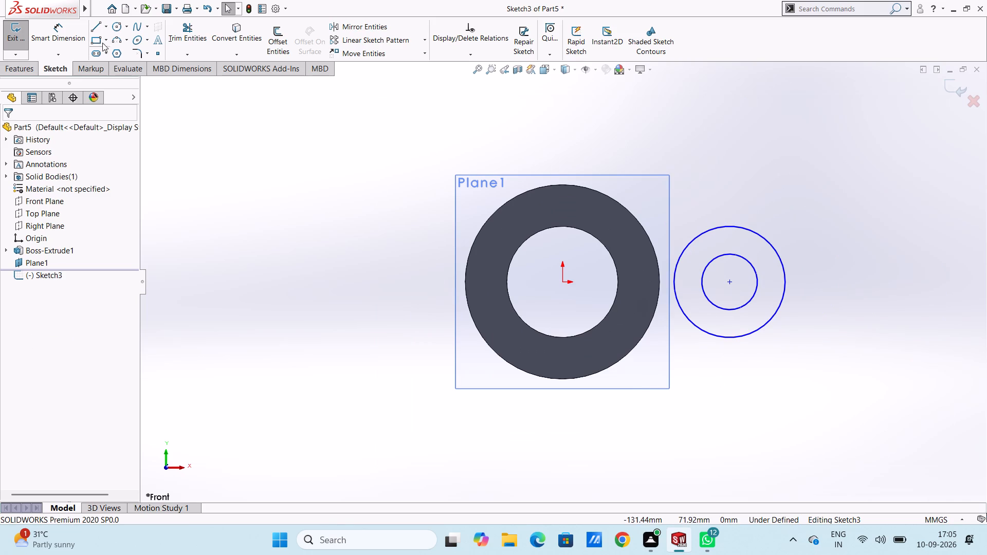
left_click(65, 33)
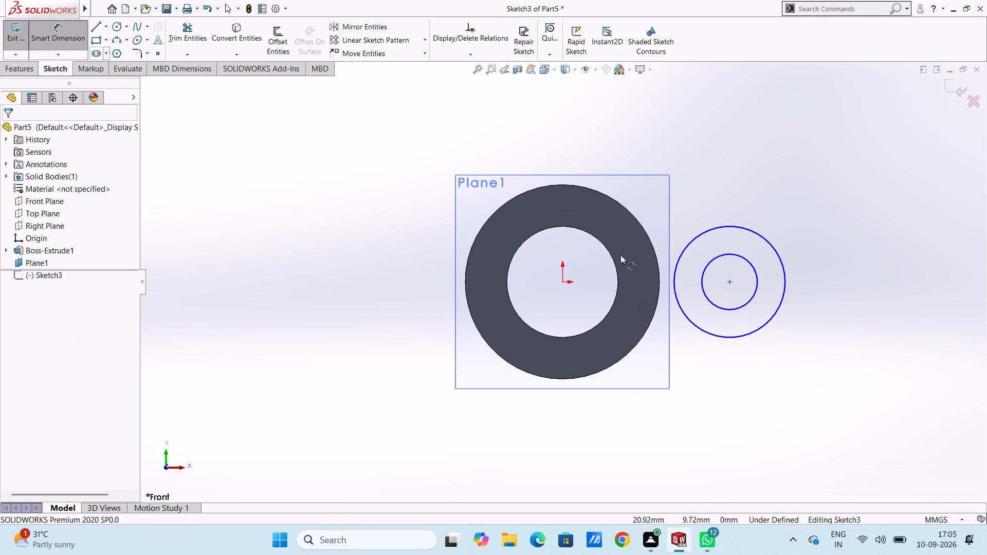
left_click(733, 226)
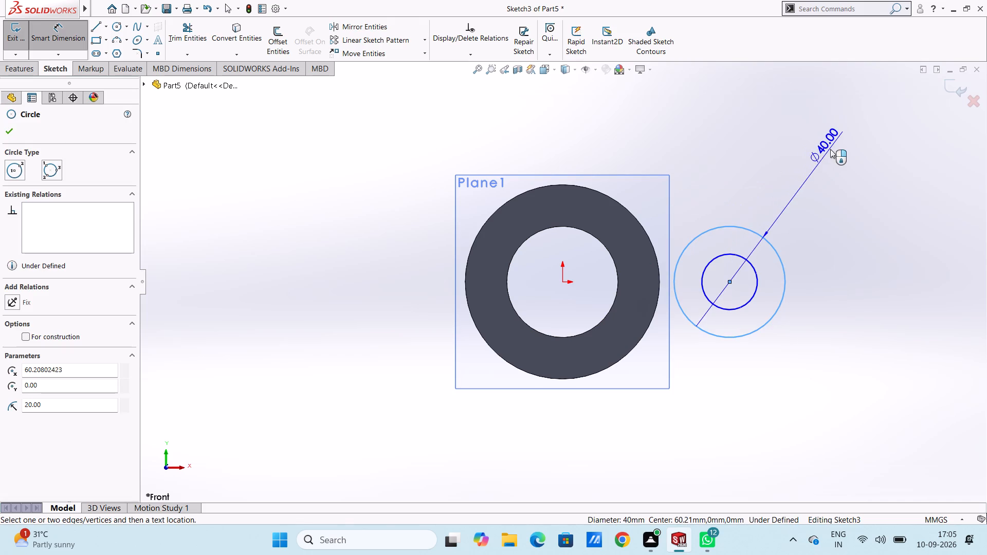
left_click(858, 127)
key("Return")
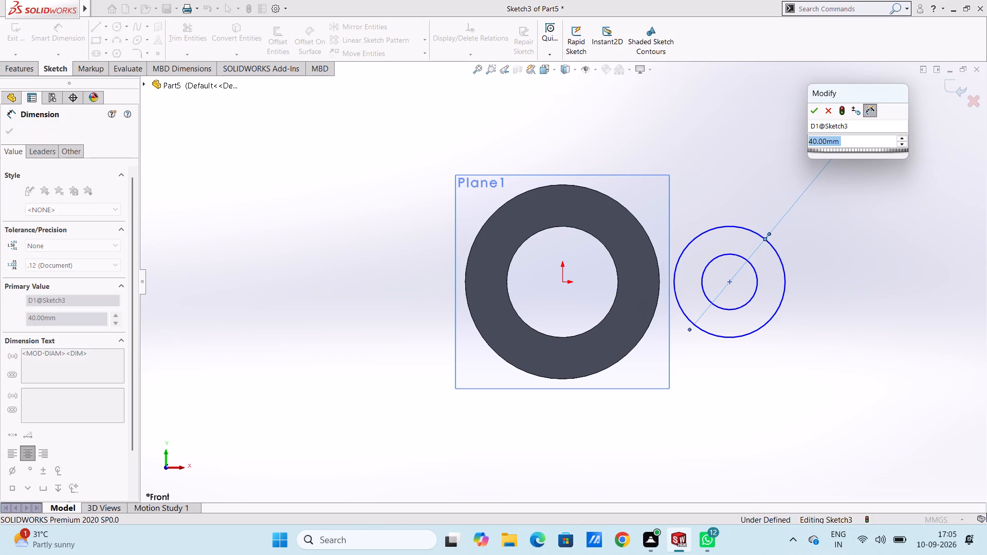
left_click(757, 271)
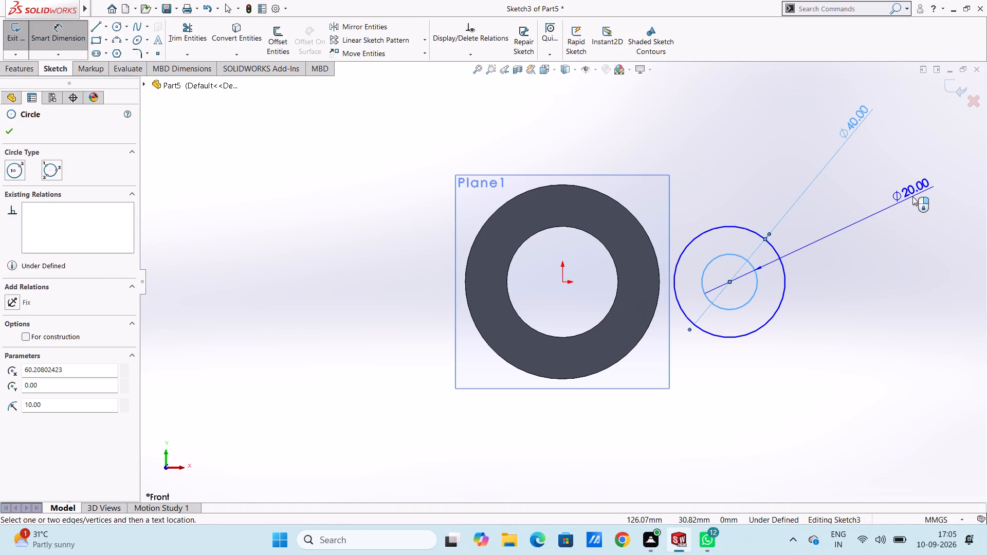
left_click(912, 196)
key("Return")
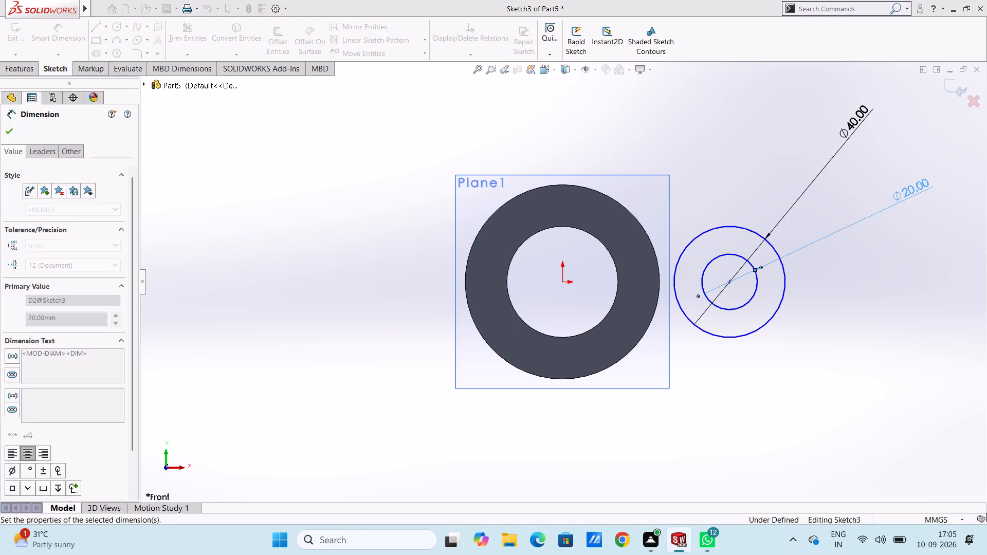
Dimension the horizontal distance from the origin to the new circles' centre and set it to 50 mm.
left_click(562, 281)
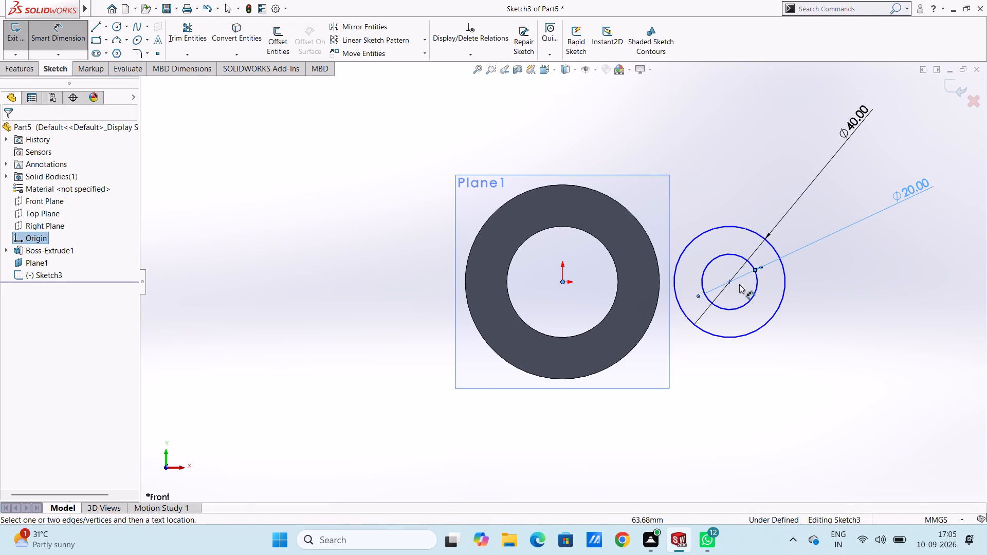
left_click(729, 284)
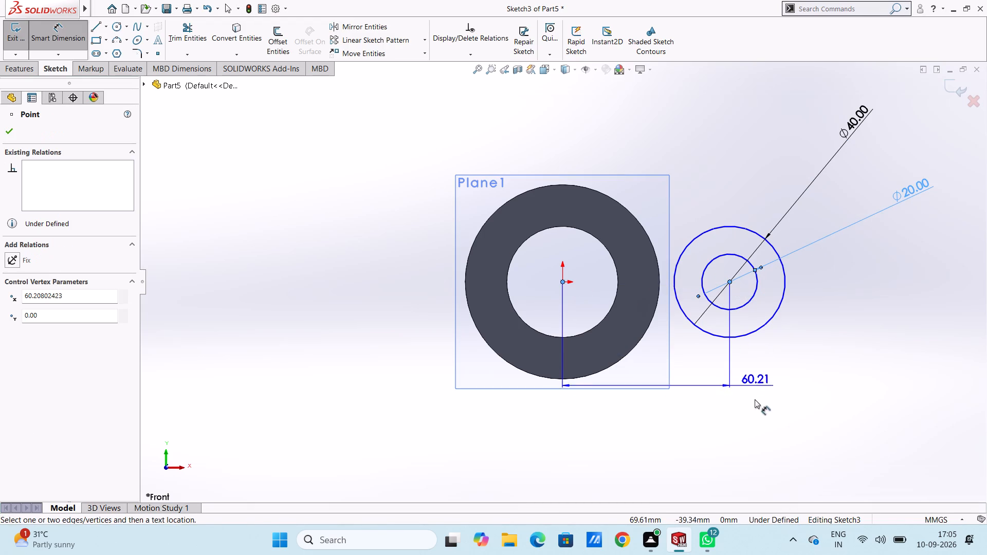
left_click(723, 471)
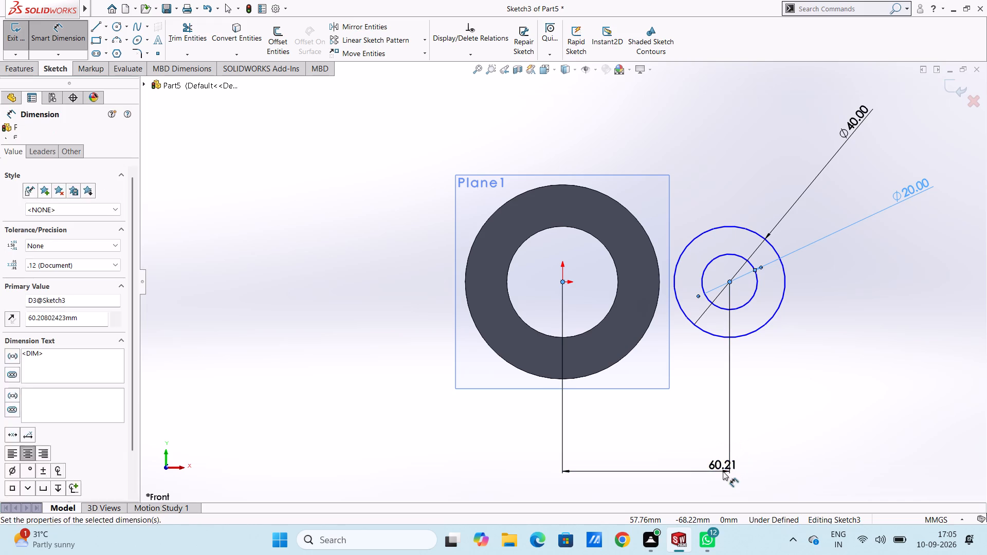
type("50")
key("Return")
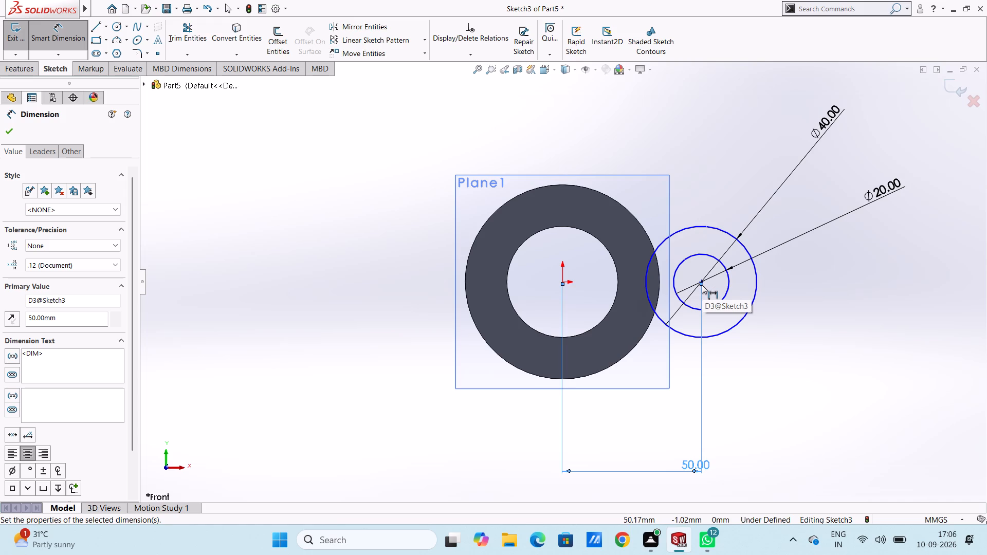
scroll(702, 285, "up", 4, "ctrl")
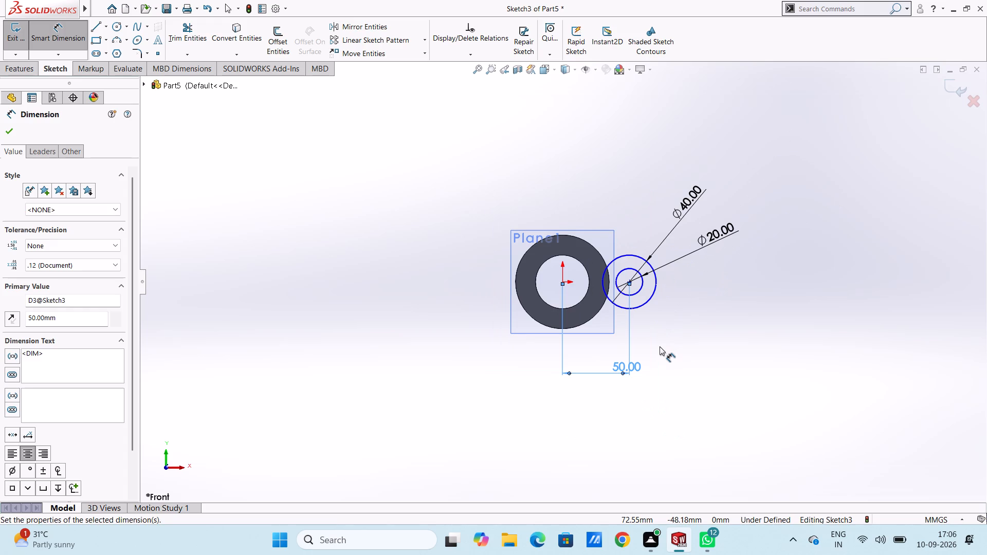
key("Escape")
key("Escape")
Sketch two concentric circles with radii of 10 mm and 20 mm, centred about 58 mm directly below the origin.
scroll(660, 346, "down", 2, "ctrl")
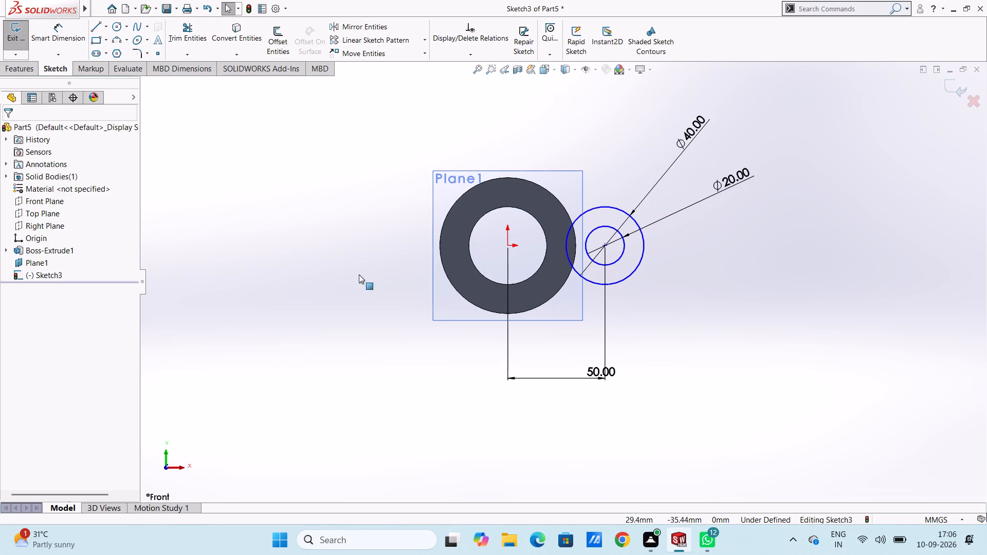
left_click(113, 27)
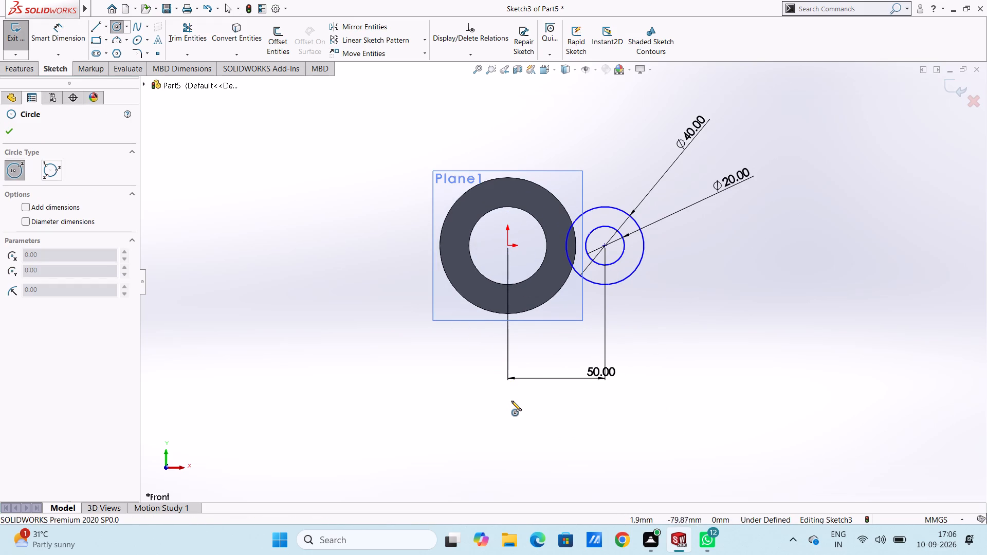
left_click(507, 359)
type("10")
key("Return")
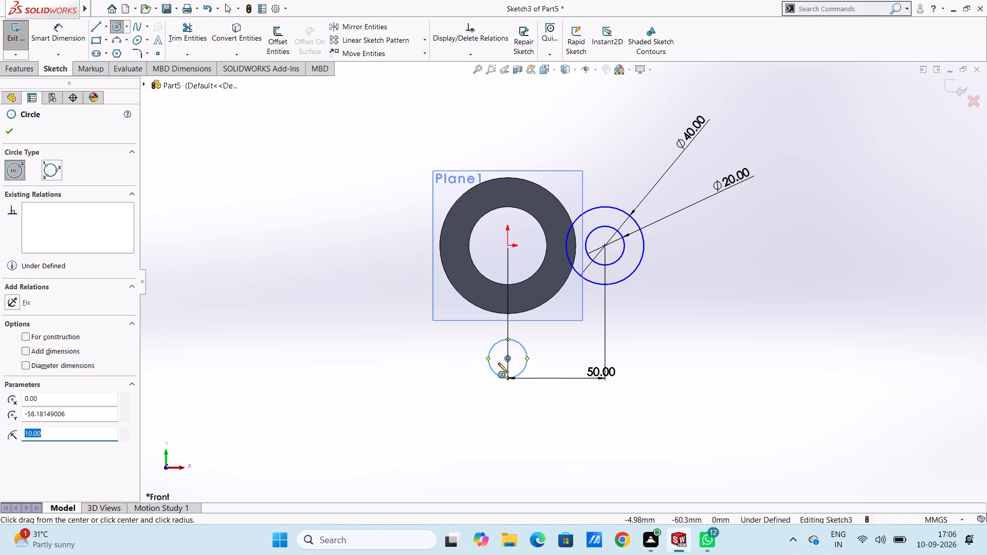
left_click(508, 359)
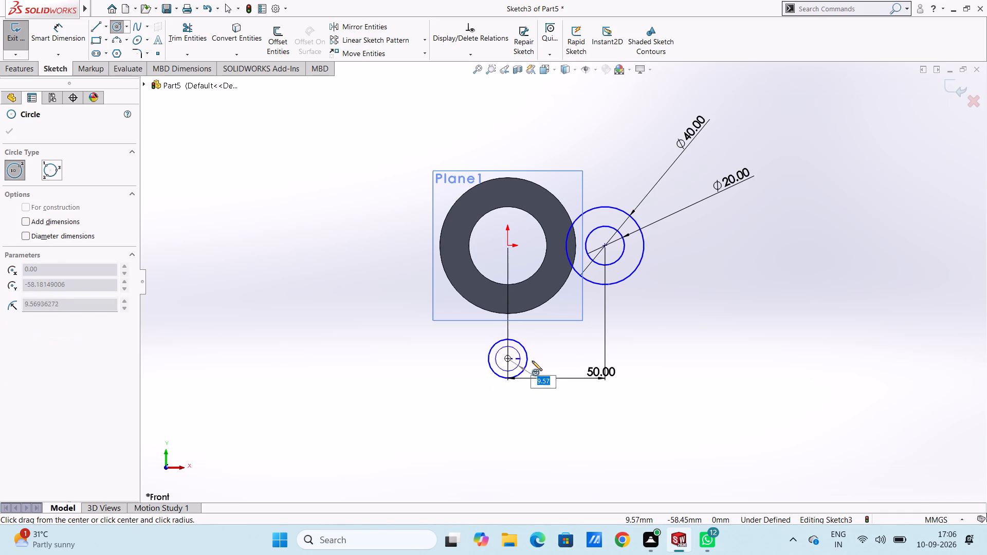
type("20")
key("Return")
key("Escape")
key("Escape")
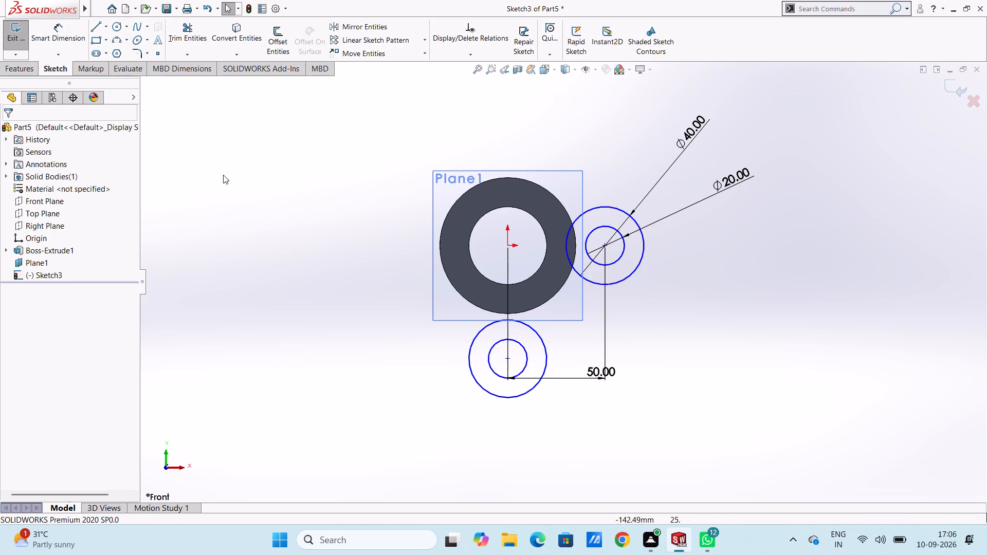
Dimension the vertical distance between the centres of the lower and side circle pairs and set it to 50 mm.
left_click(63, 38)
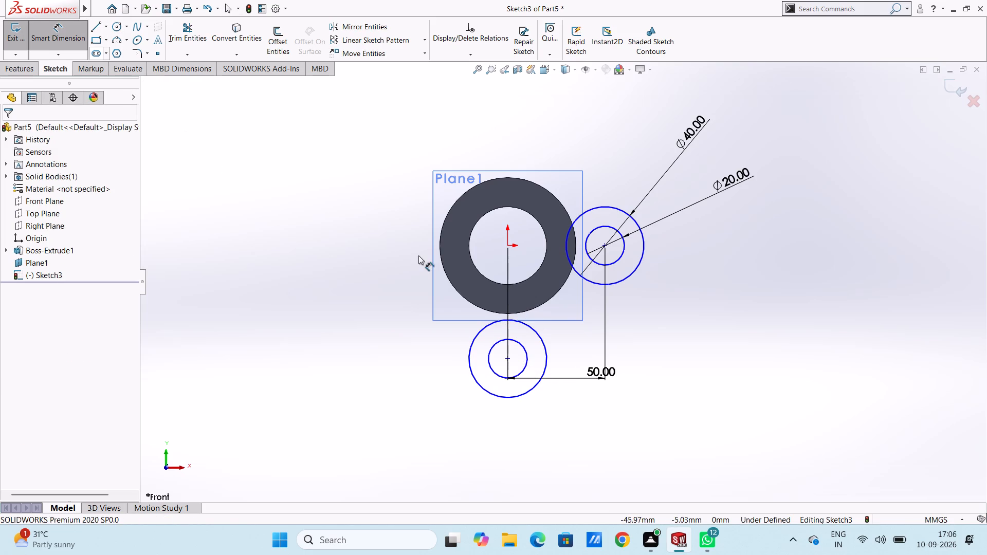
left_click(507, 358)
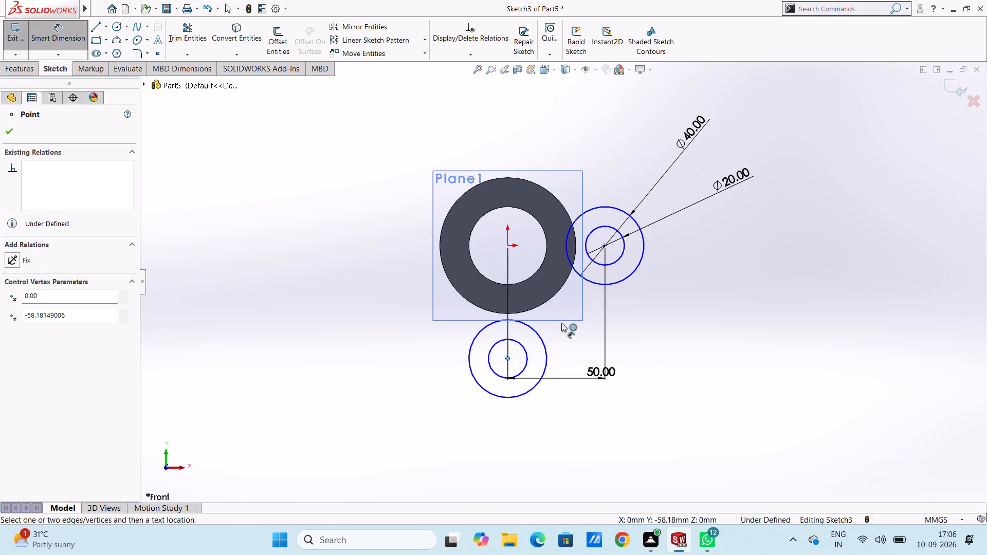
left_click(604, 244)
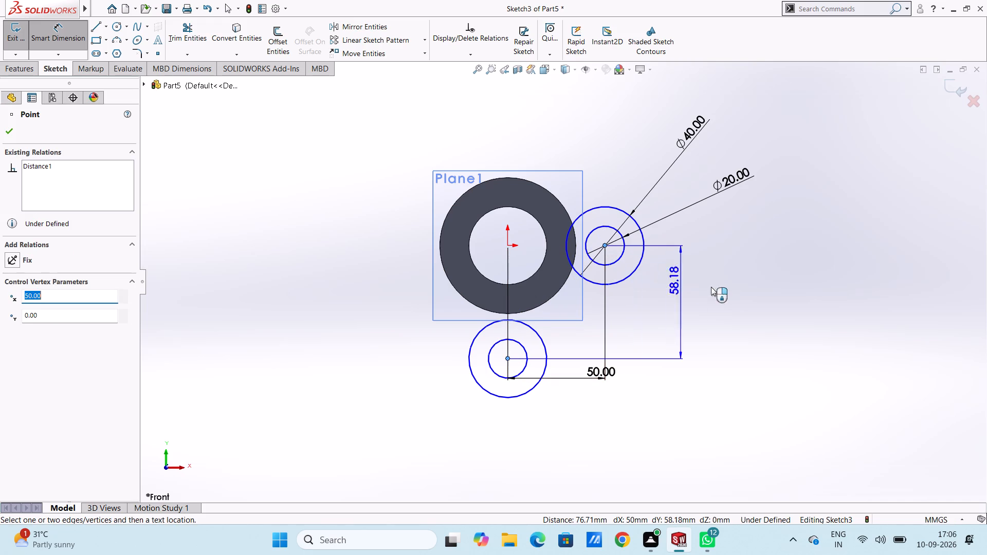
left_click(761, 285)
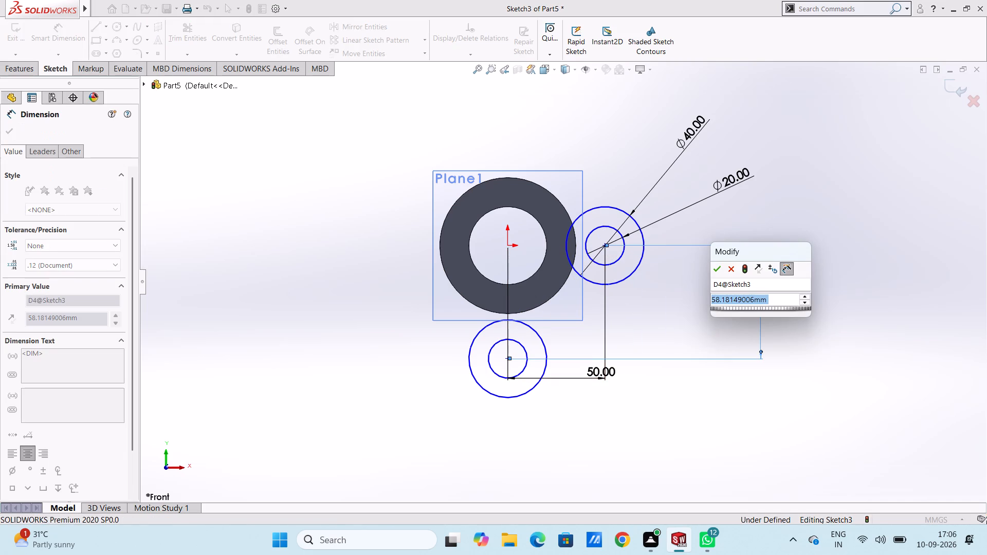
type("50")
key("Return")
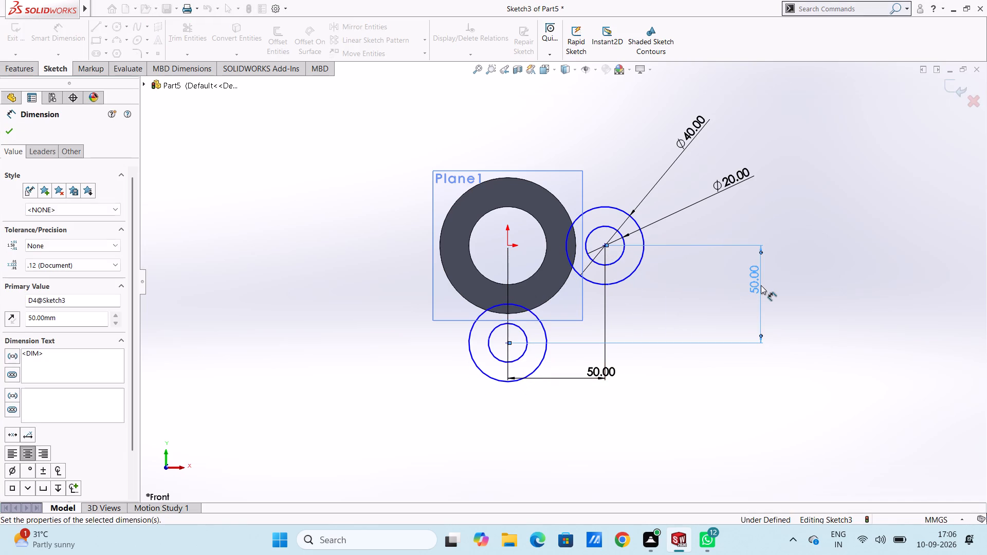
left_click(699, 285)
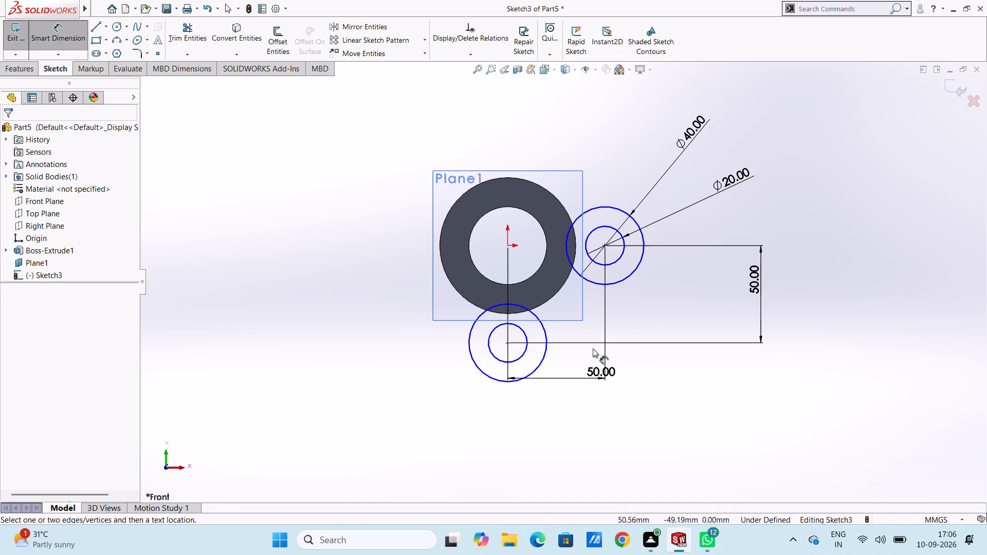
Dimension the lower circle pair's outer diameter at 40 mm and its inner diameter at 20 mm.
left_click(544, 361)
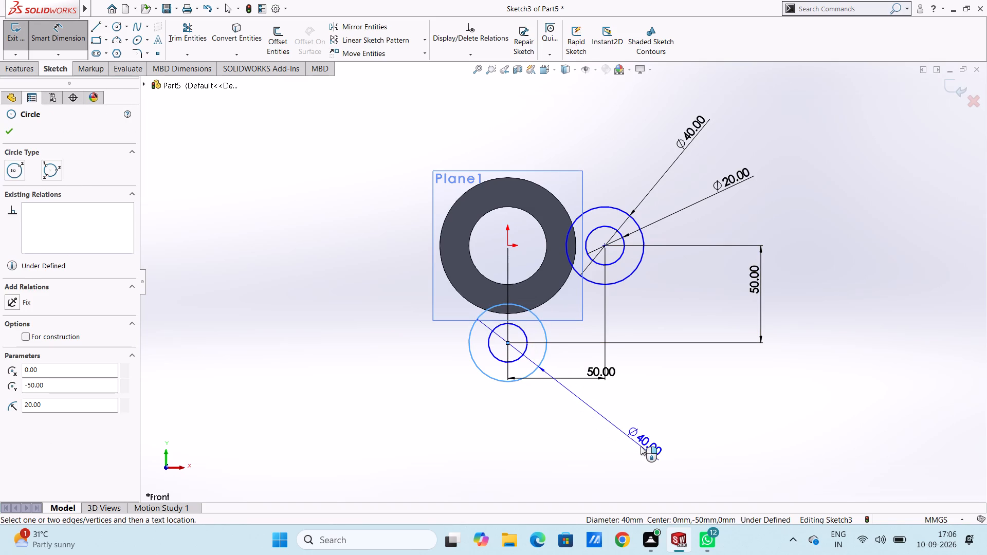
left_click(641, 446)
key("Return")
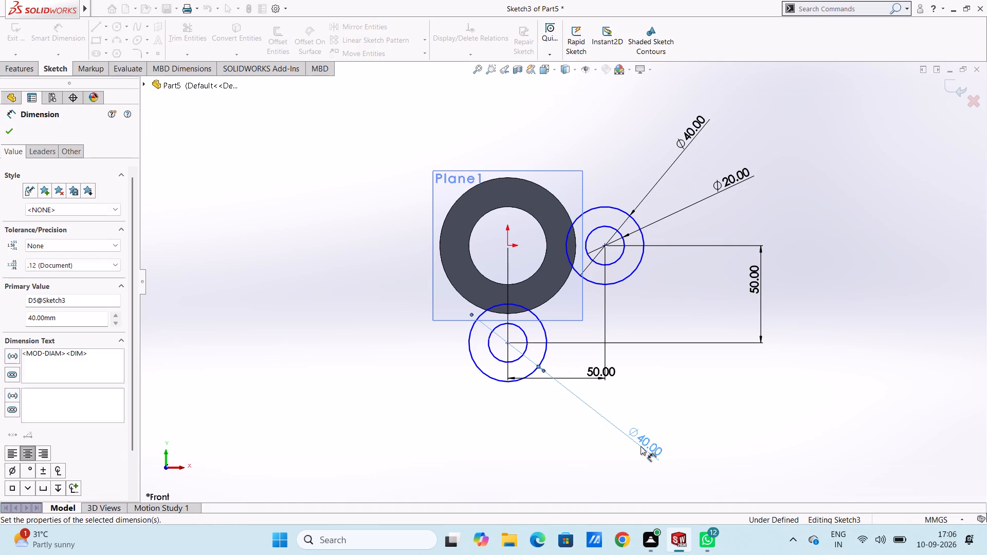
left_click(539, 454)
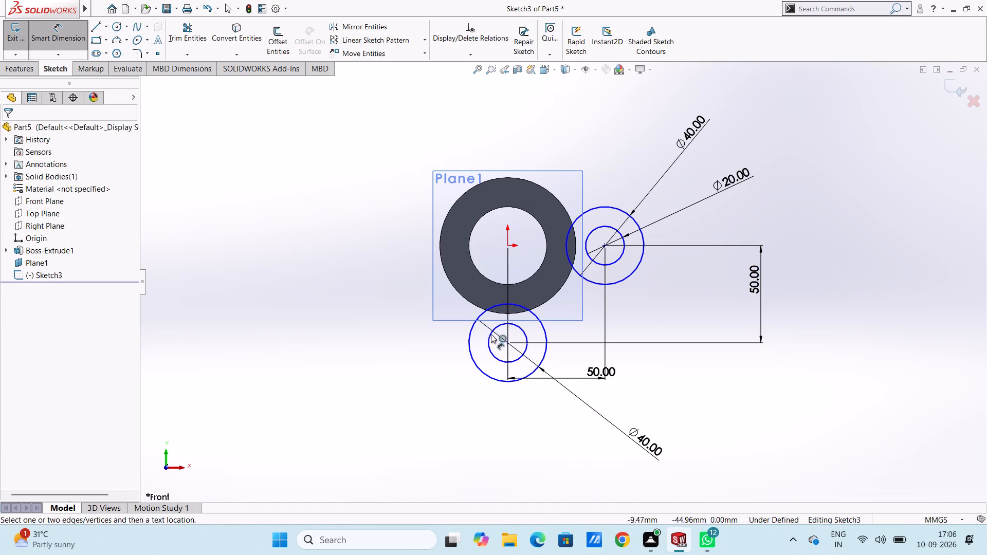
left_click(488, 339)
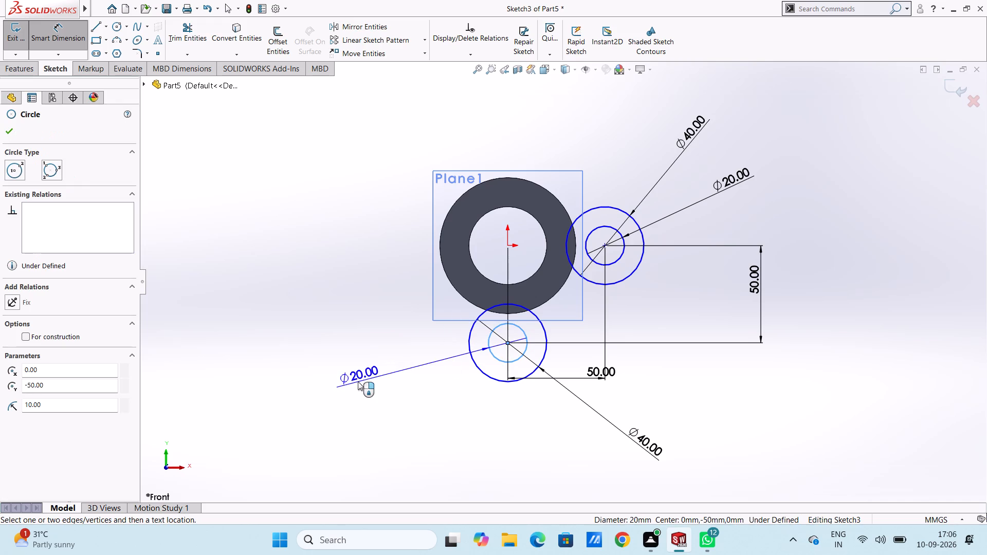
left_click(297, 419)
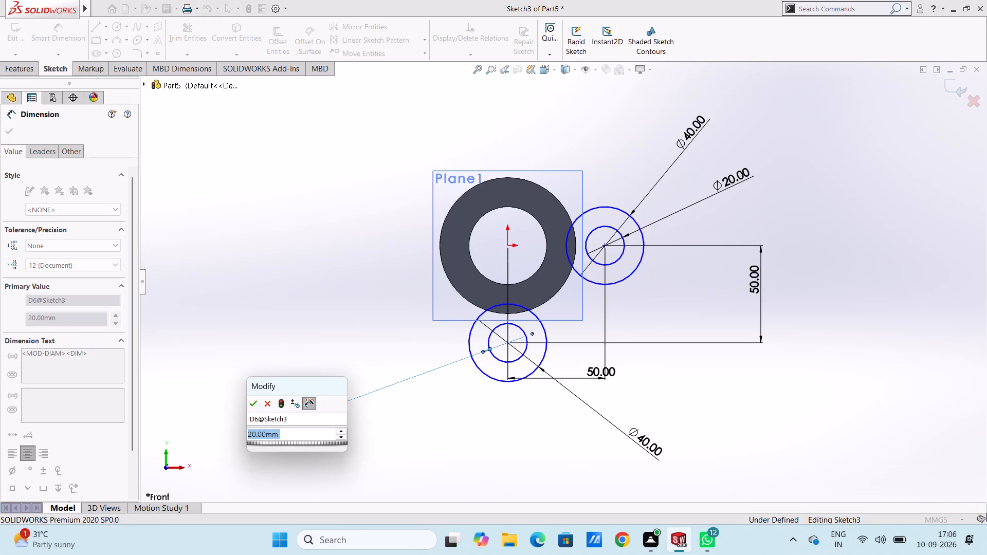
key("Return")
left_click(395, 428)
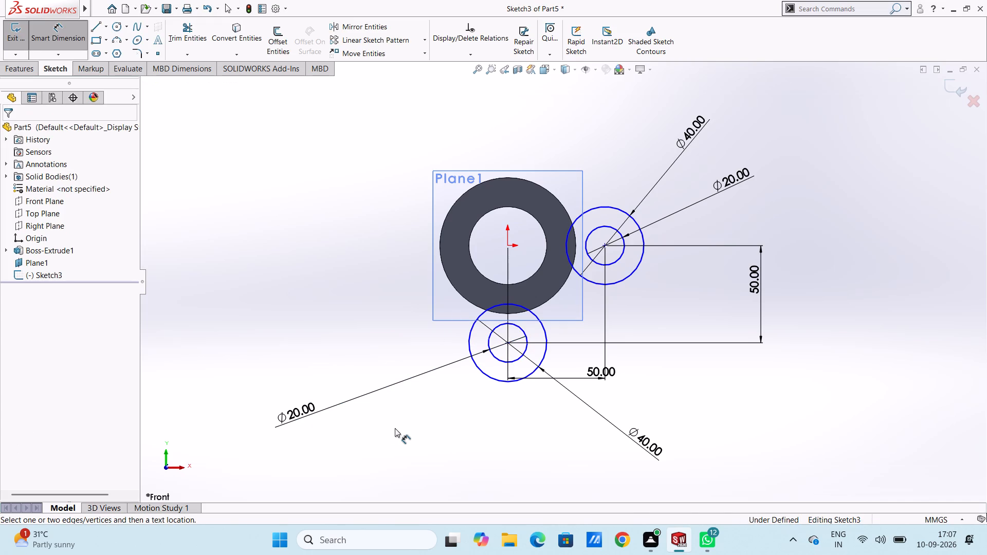
key("Escape")
key("Escape")
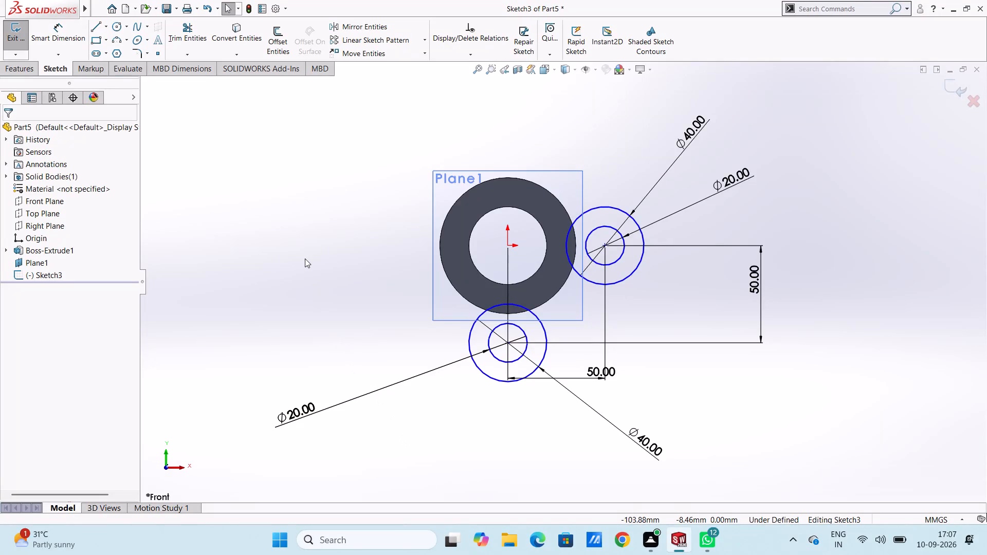
Sketch a horizontal line about 21 mm long from the top of the side lug's outer circle to the cylinder's outer edge.
left_click(97, 28)
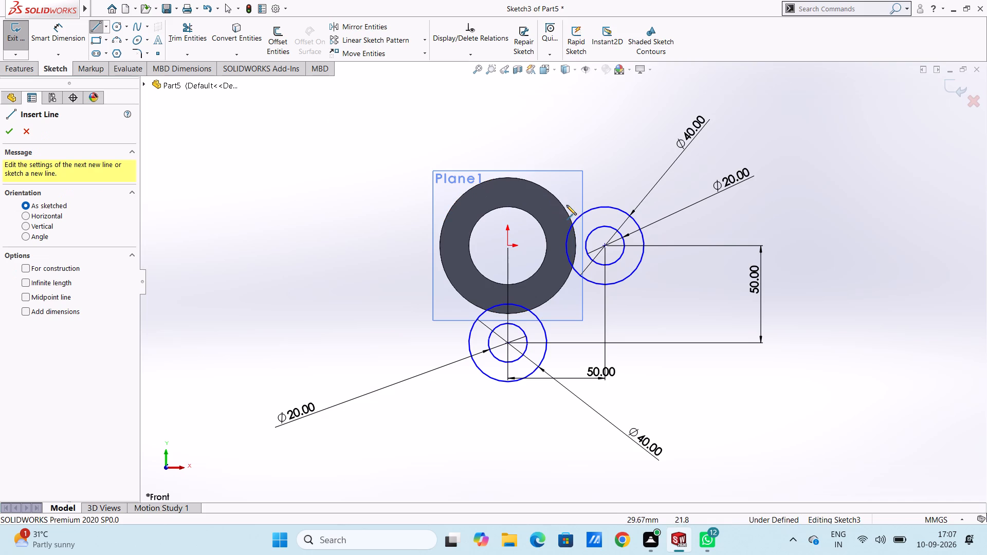
left_click(604, 207)
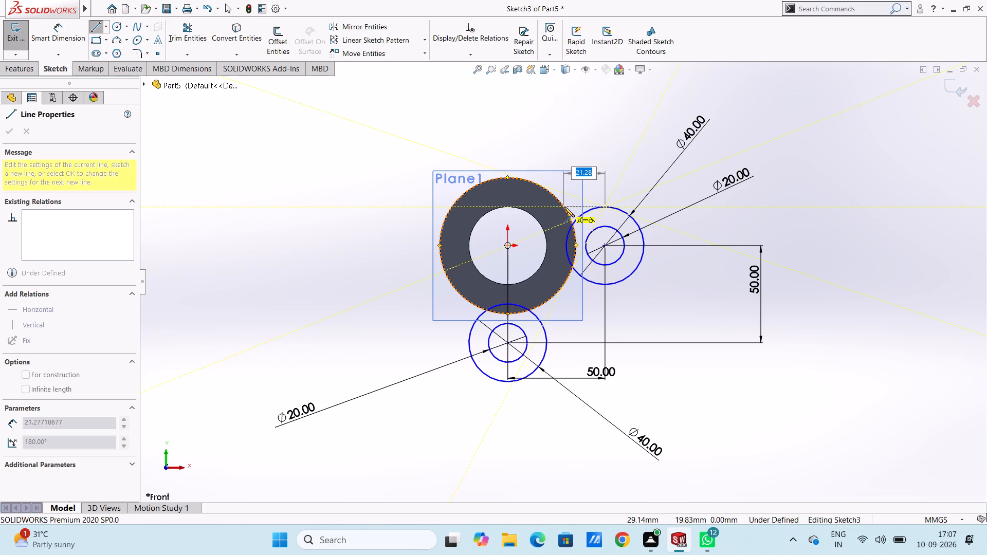
left_click(564, 207)
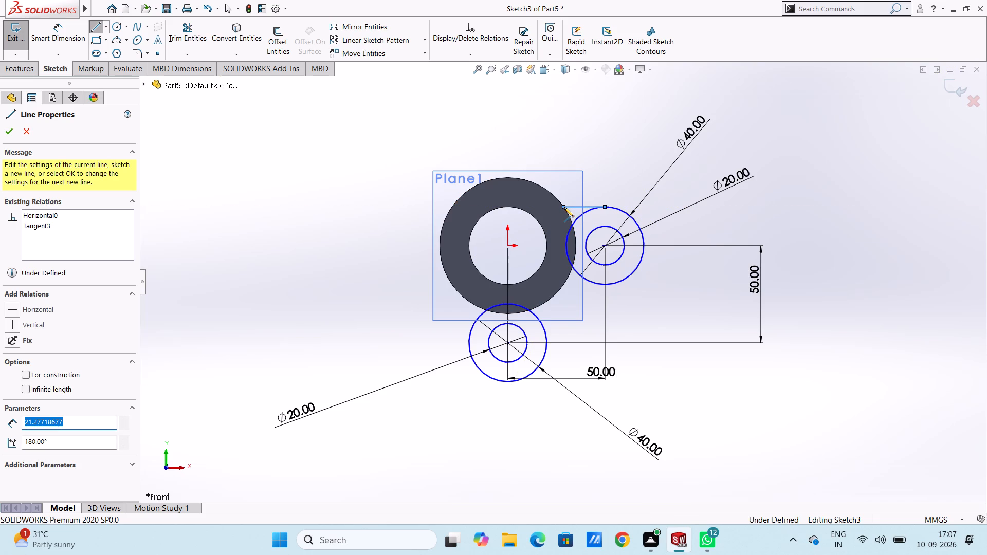
key("Escape")
key("Escape")
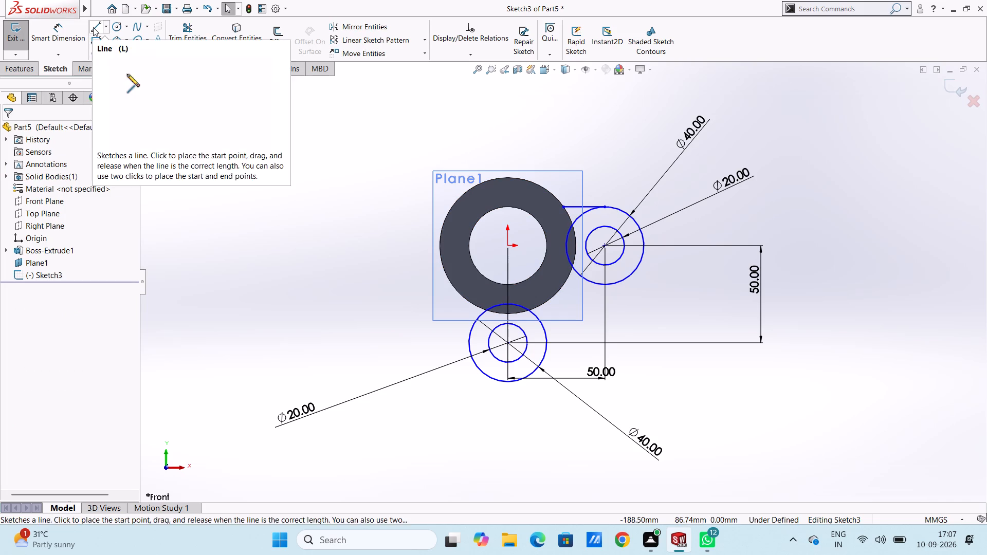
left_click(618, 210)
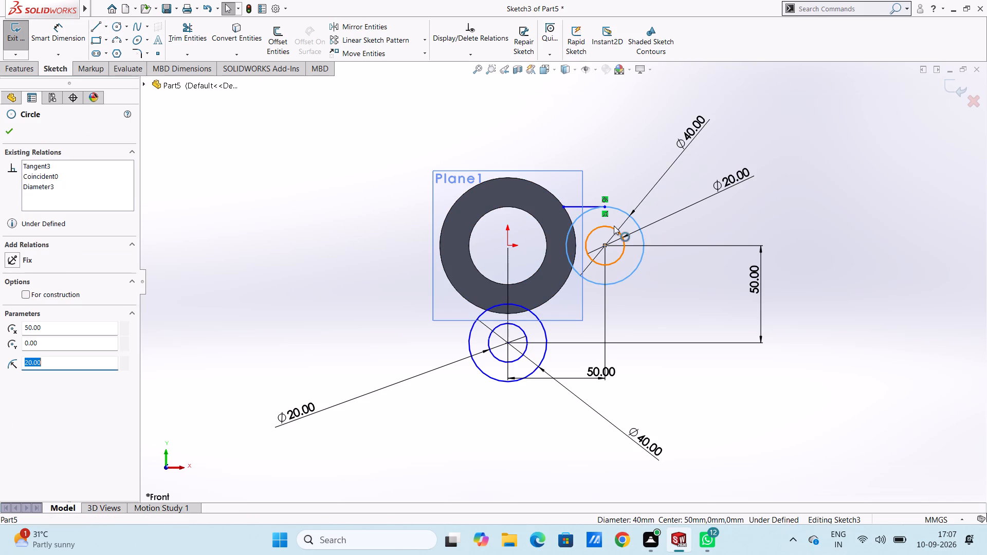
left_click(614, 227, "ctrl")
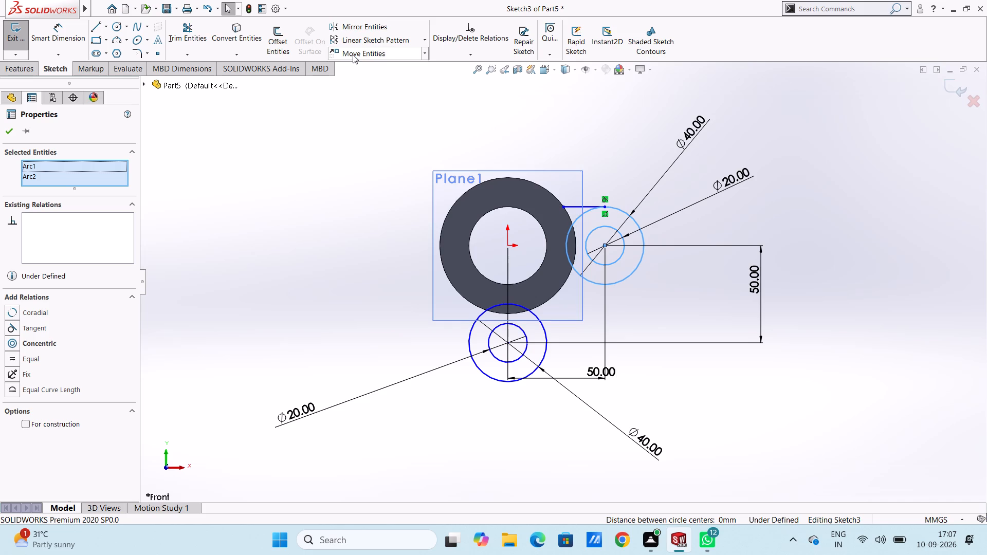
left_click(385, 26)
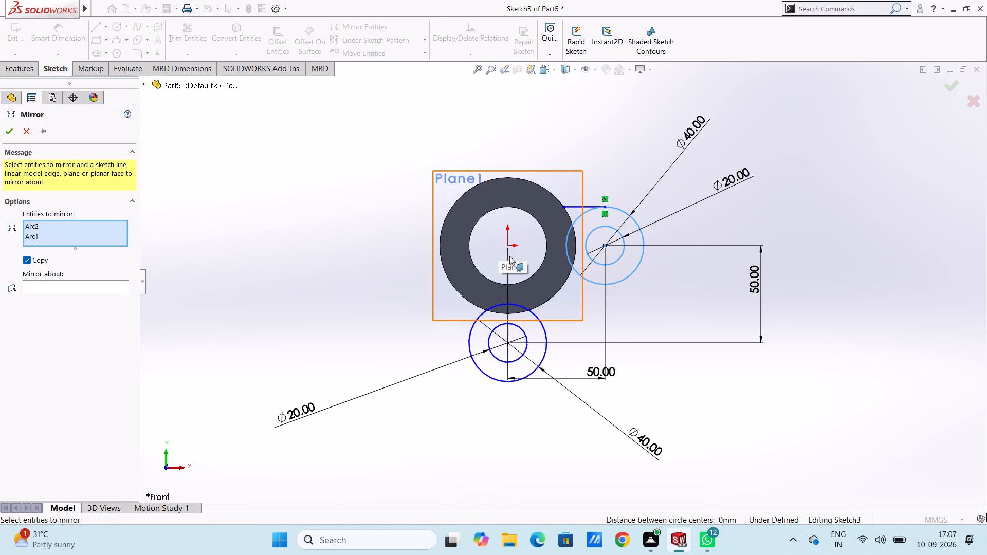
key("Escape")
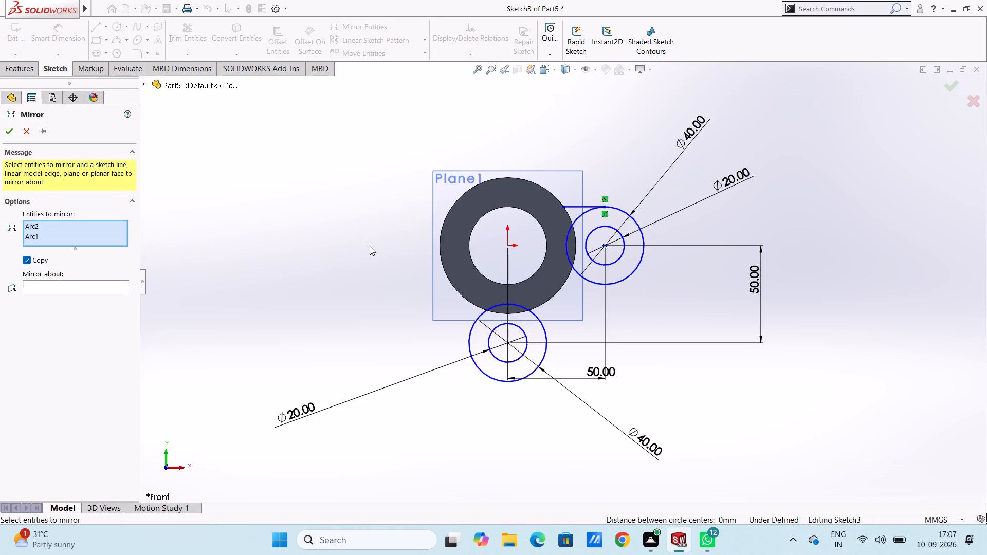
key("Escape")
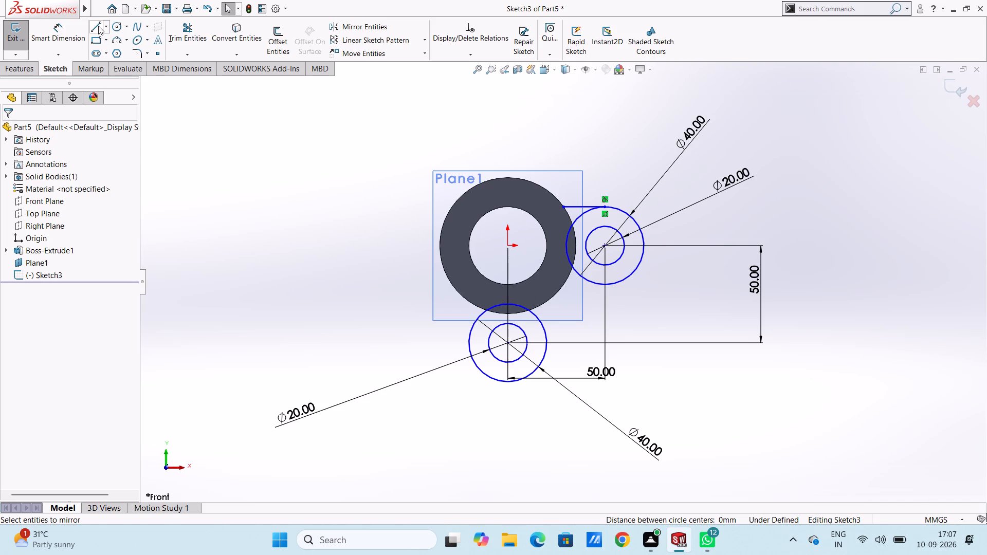
Sketch a 70 mm vertical line through the origin, from the top to the bottom of the cylinder's outer edge.
left_click(98, 26)
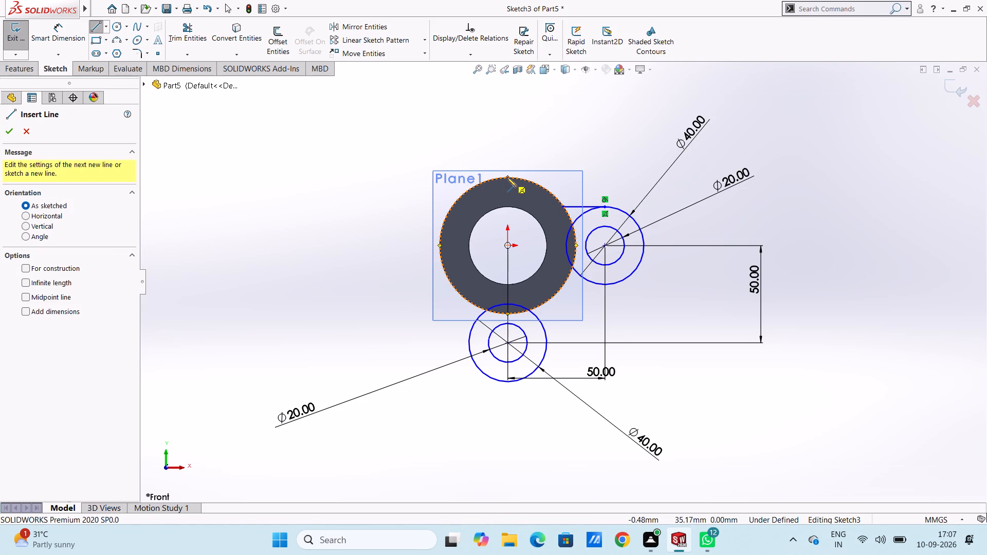
left_click(507, 177)
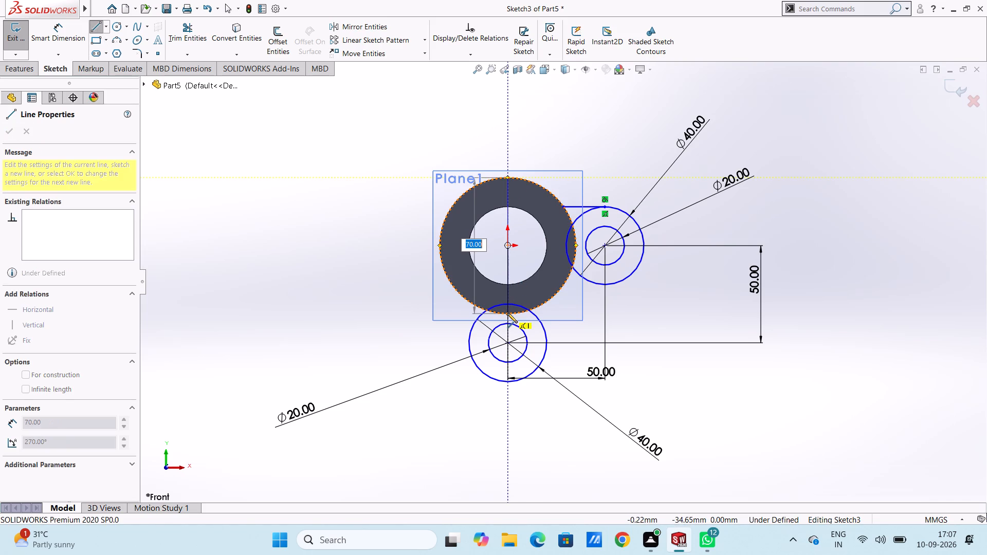
left_click(507, 313)
key("Escape")
key("Escape")
key("Escape")
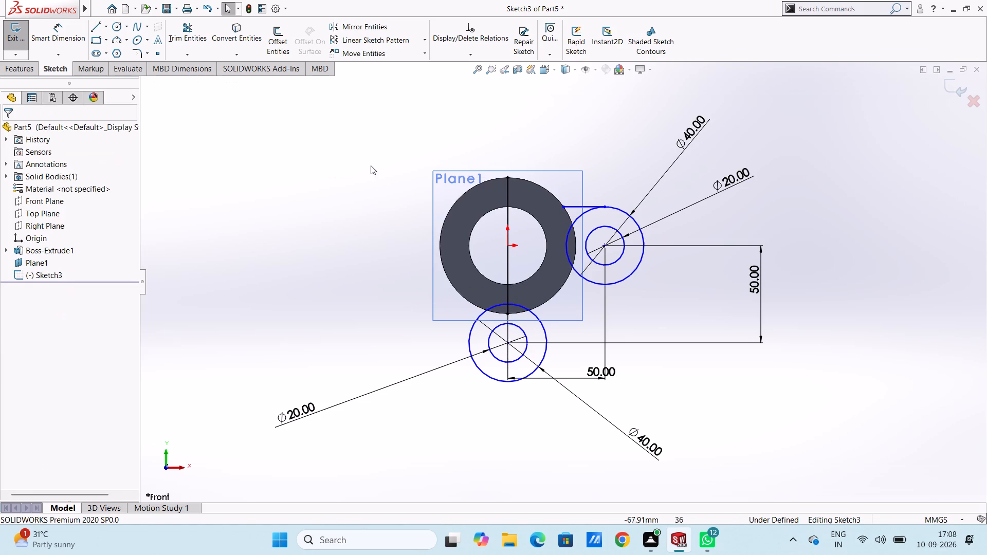
Mirror the side lug's two concentric circles about the vertical line through the origin, keeping the originals.
left_click(585, 213)
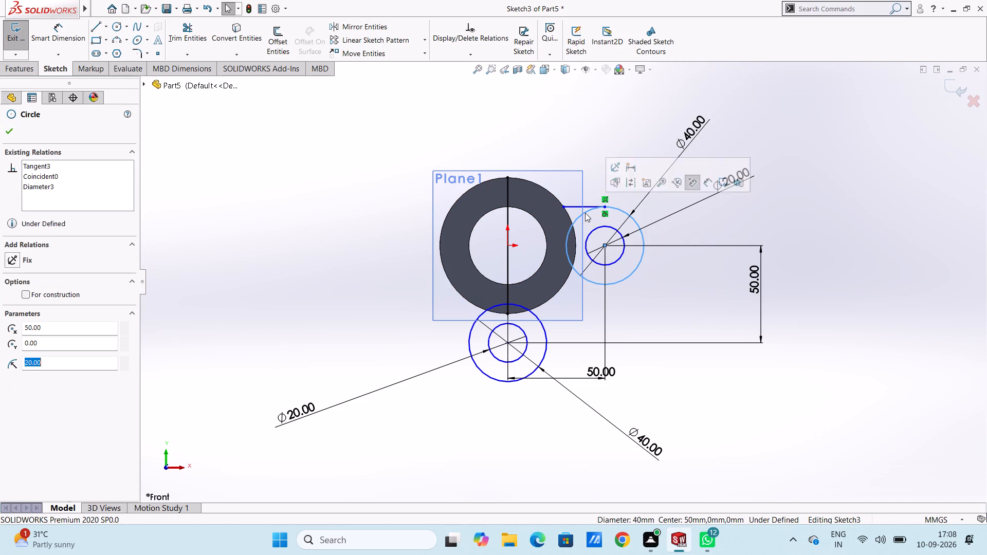
left_click(595, 228, "ctrl")
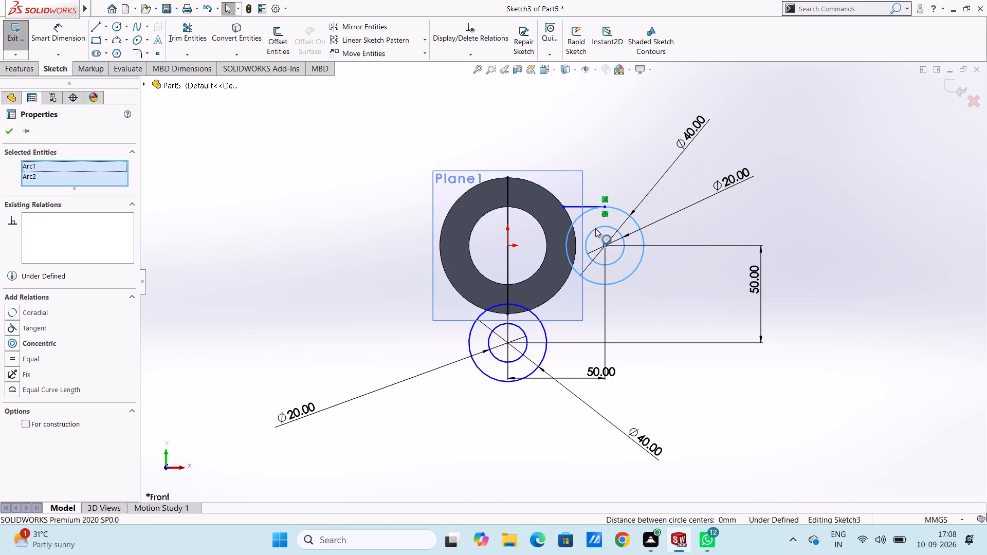
left_click(371, 23)
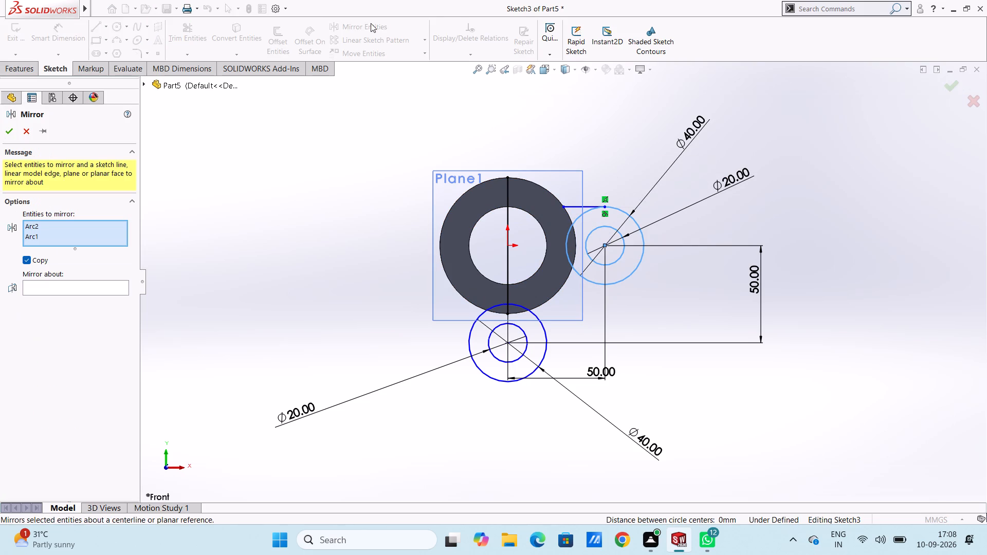
left_click(508, 219)
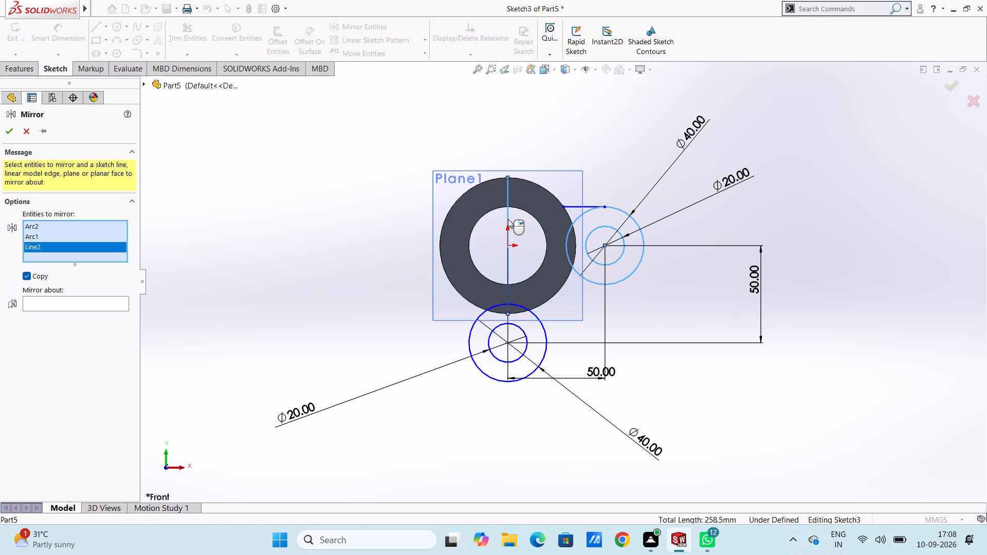
left_click(508, 219)
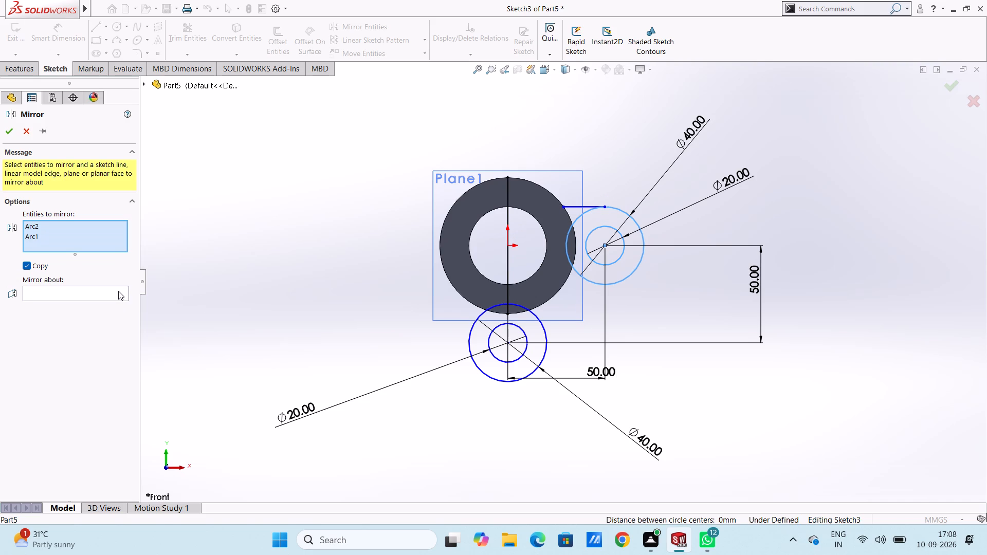
left_click(118, 291)
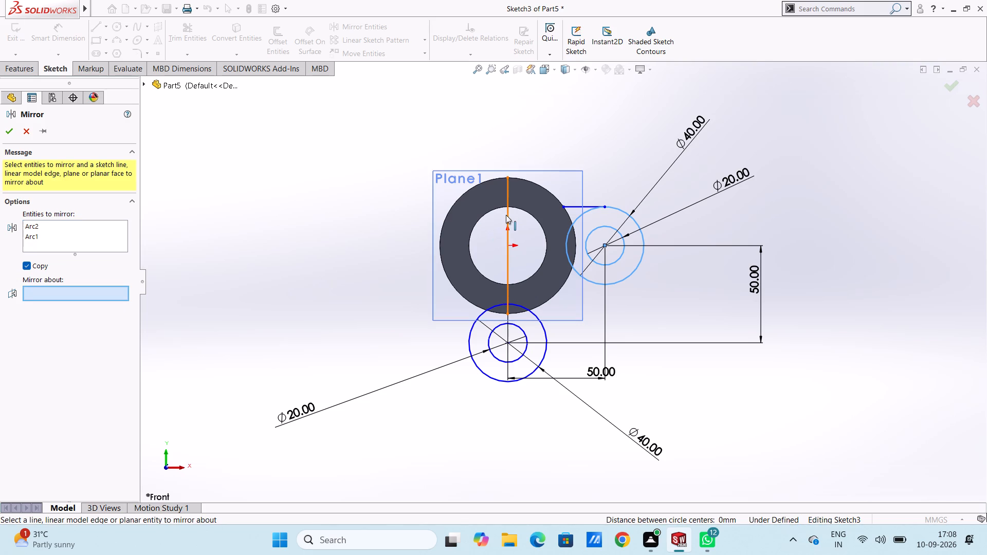
left_click(507, 216)
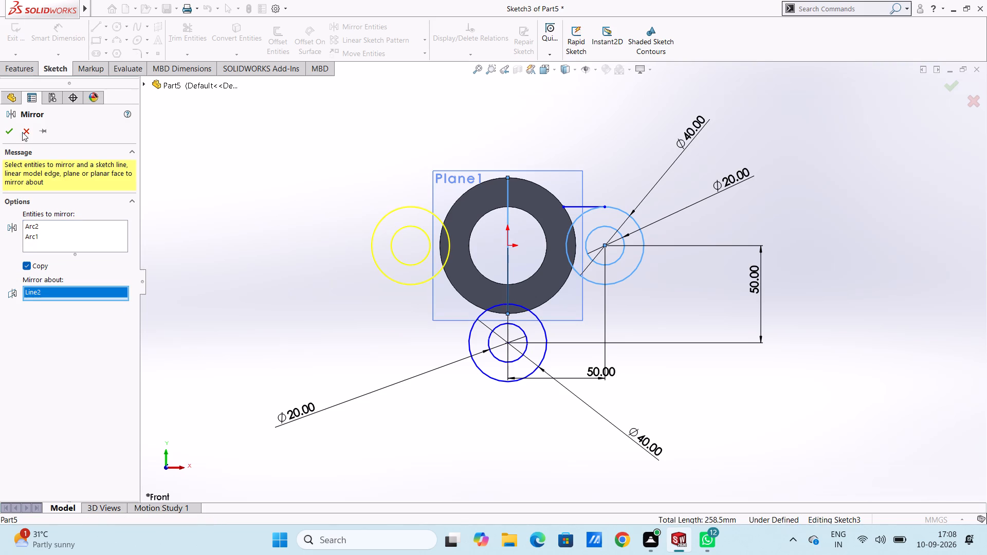
left_click(12, 132)
left_click(221, 164)
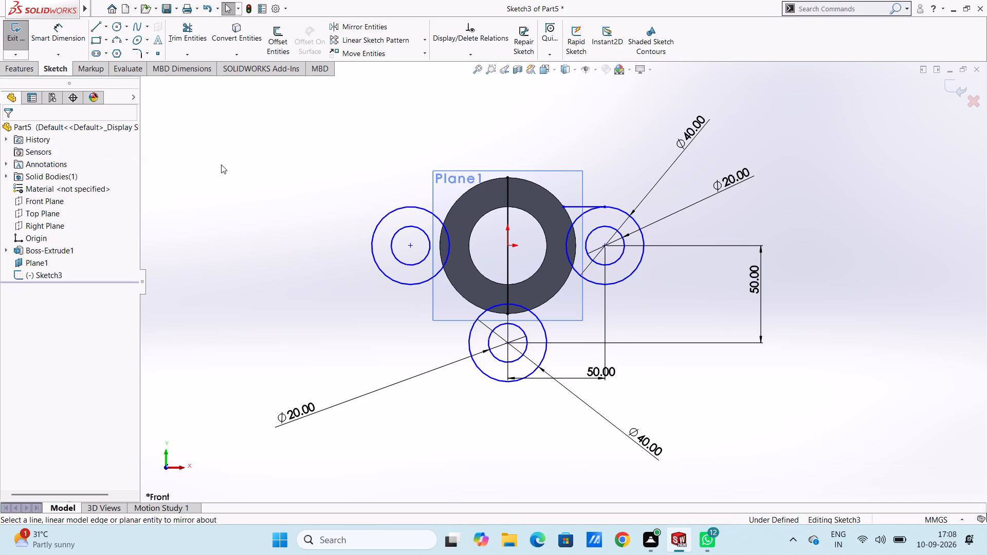
Dimension the horizontal distance between the centres of the mirrored and original side circle pairs at 100 mm.
left_click(58, 35)
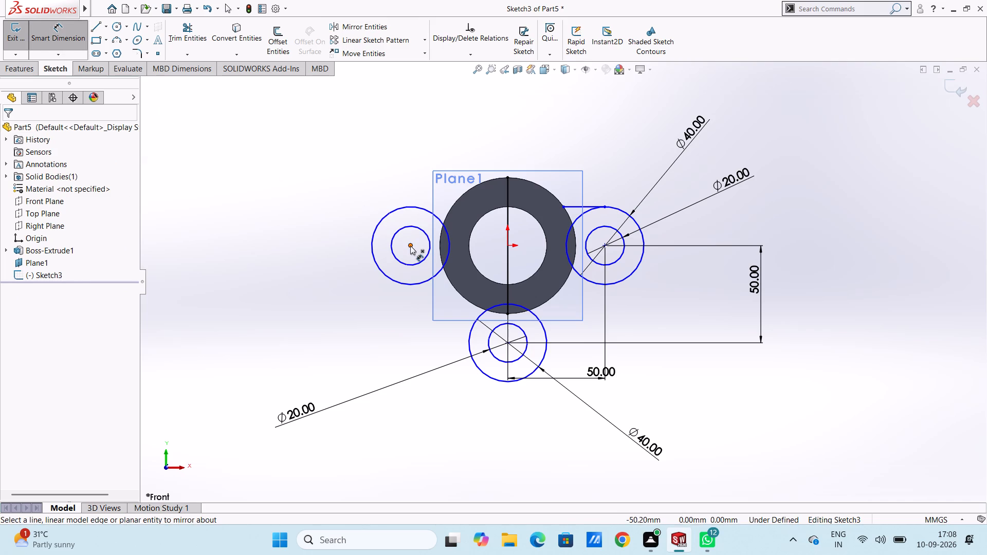
left_click(410, 246)
left_click(607, 246)
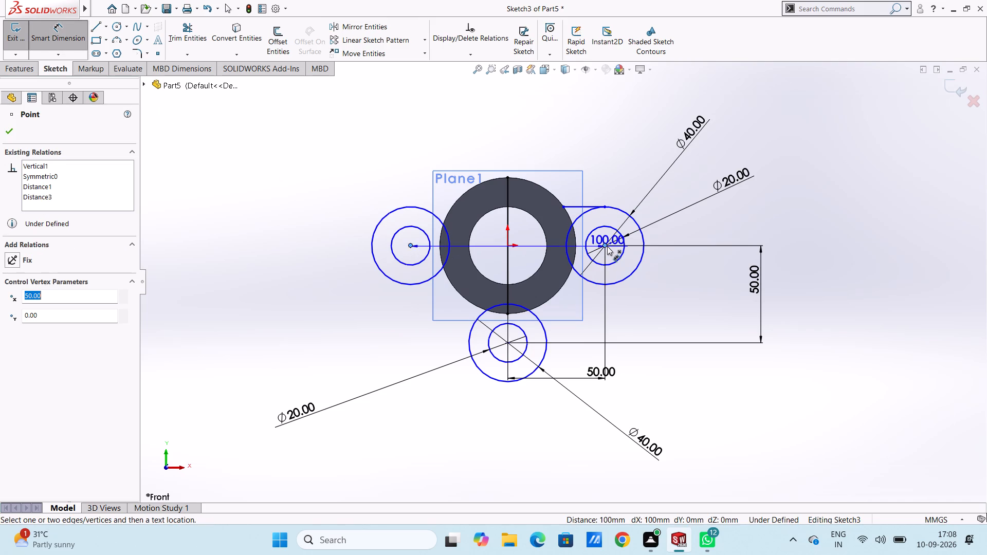
left_click(563, 96)
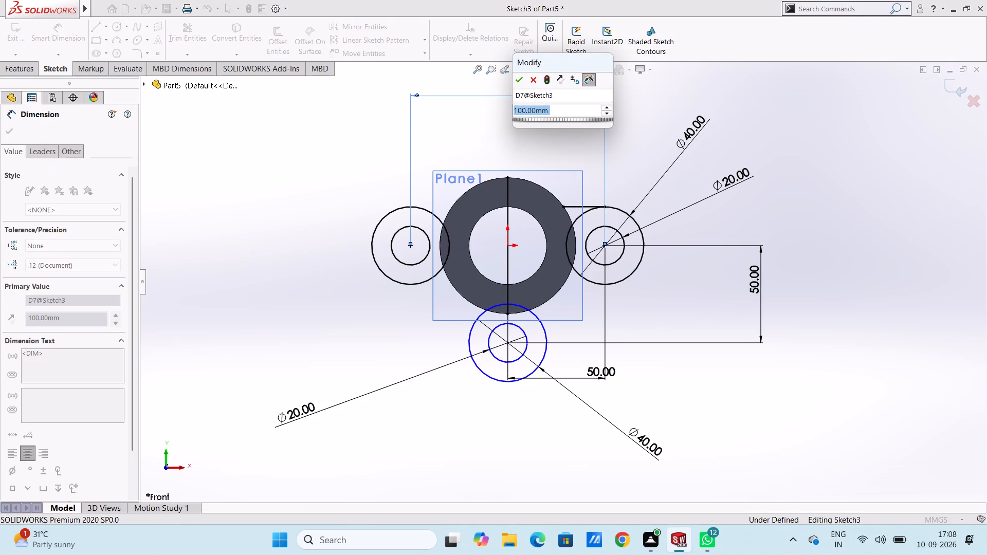
key("Return")
left_click(540, 117)
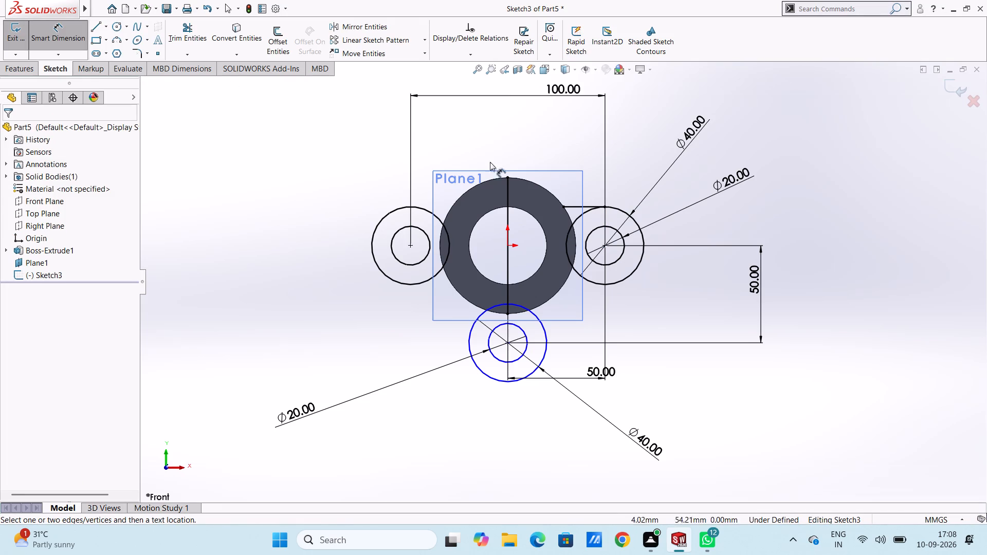
Dimension the horizontal distance between the centres of the mirrored and lower circle pairs at 50 mm.
left_click(410, 245)
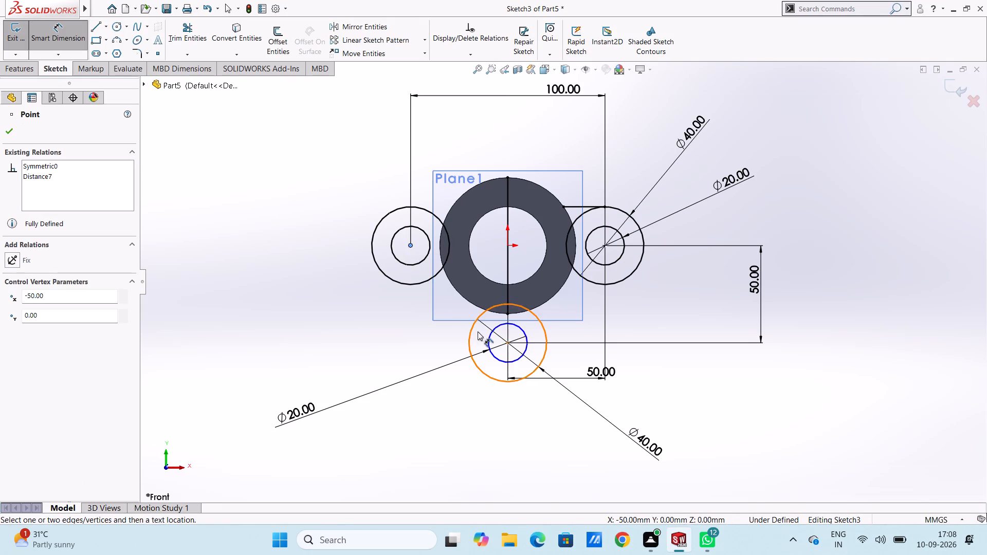
left_click(507, 344)
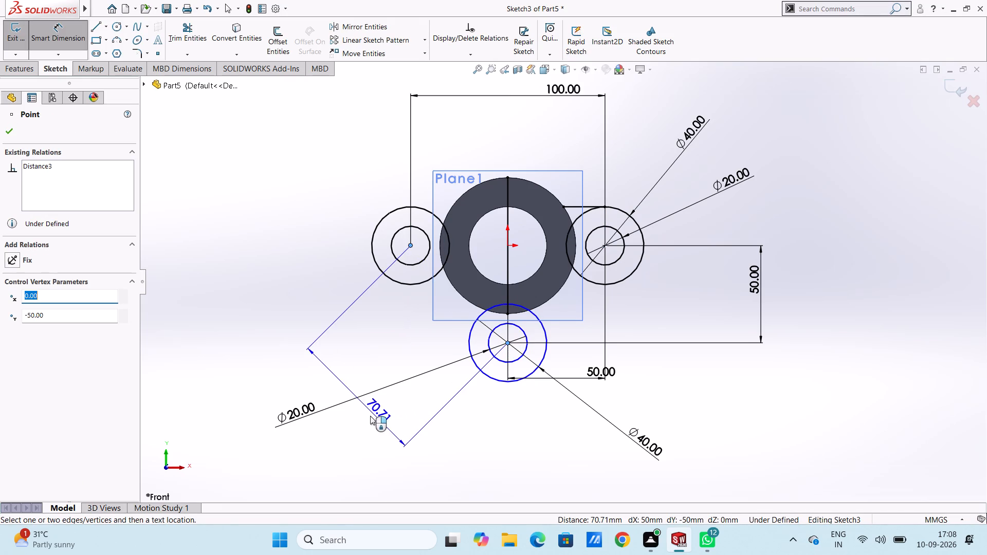
left_click(447, 453)
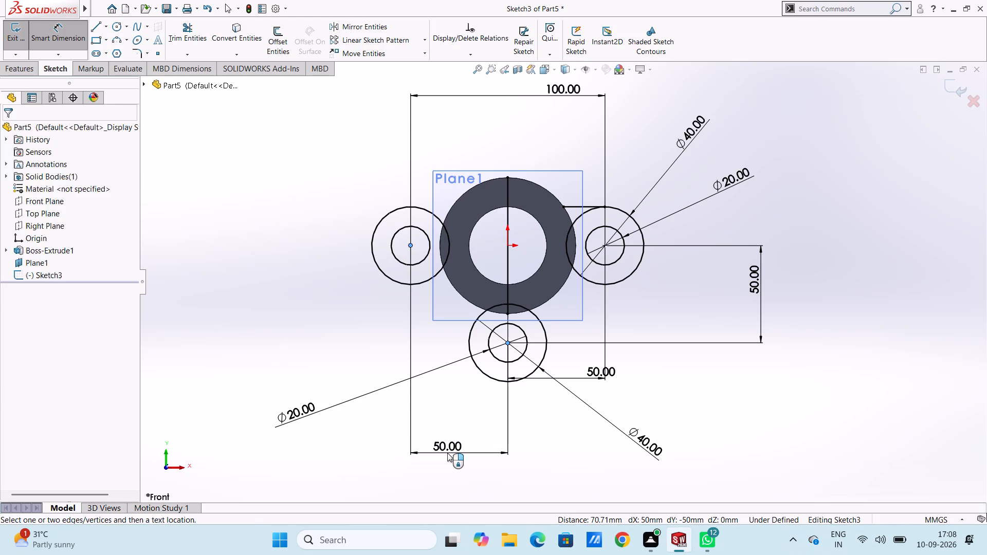
key("Return")
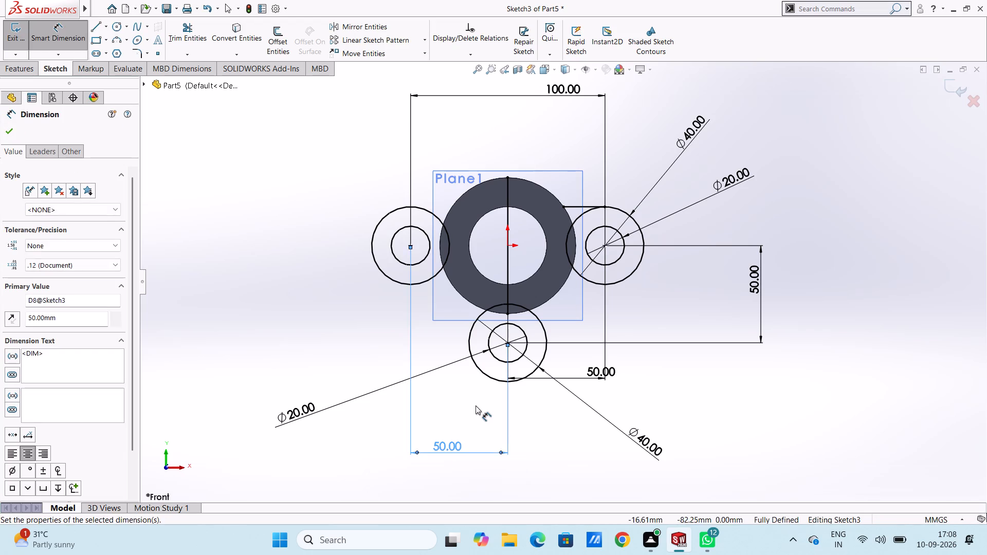
Sketch a line about 70.7 mm long, tangent to the outer circles of the mirrored side lug and the lower lug.
left_click(476, 405)
key("Escape")
key("Escape")
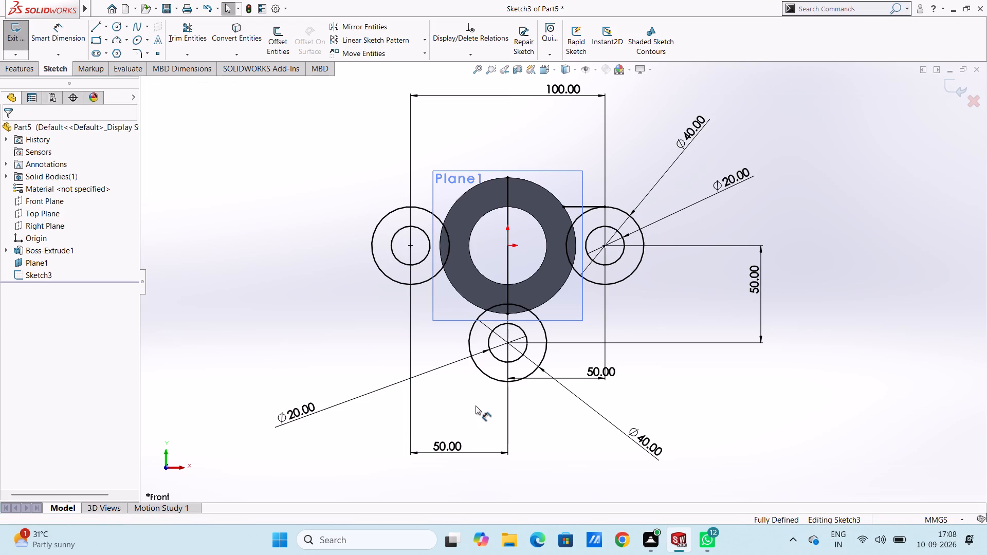
key("l")
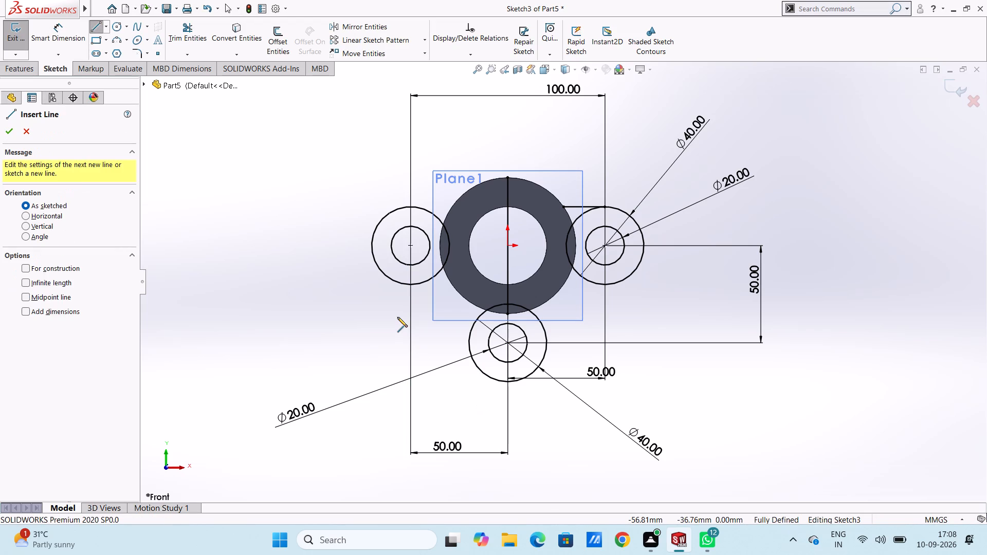
left_click(384, 274)
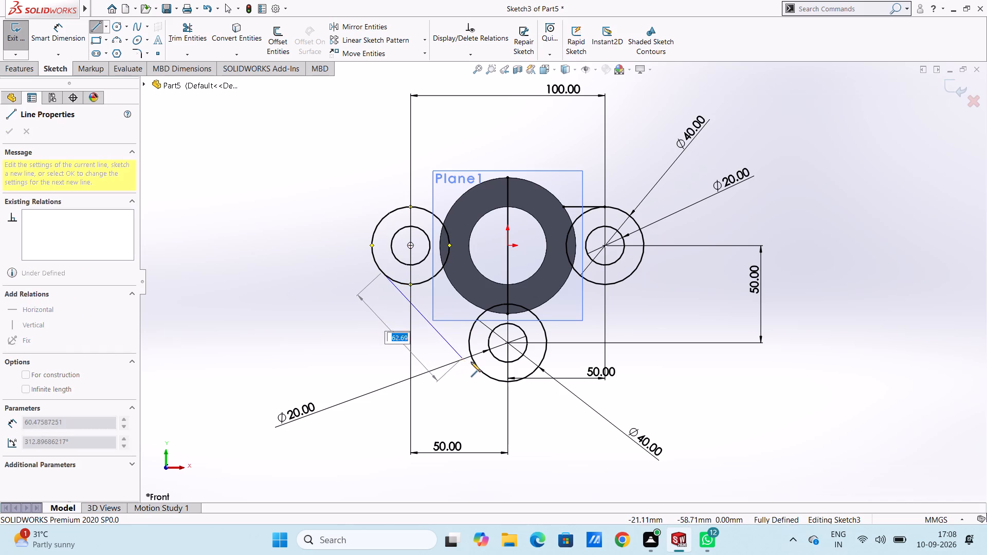
left_click(481, 371)
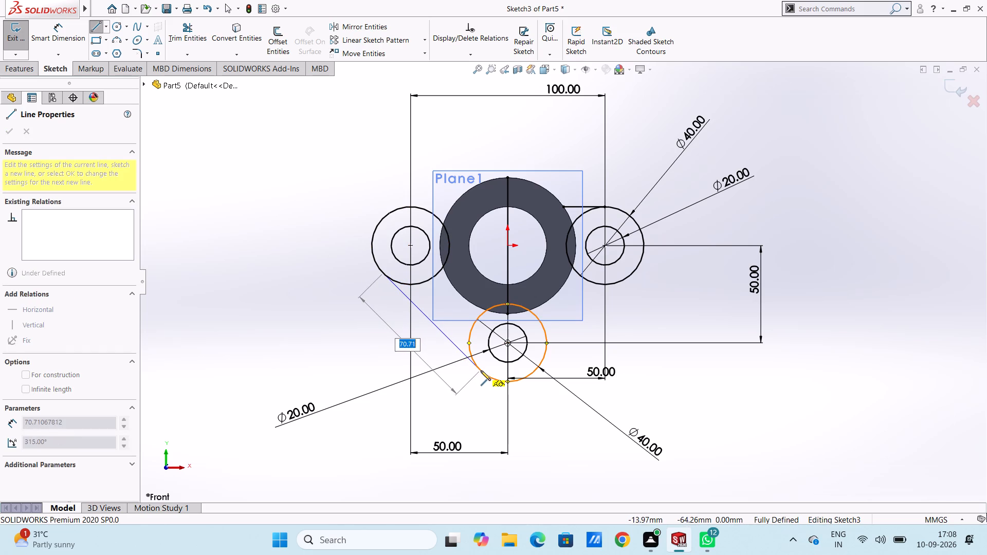
key("Escape")
key("Escape")
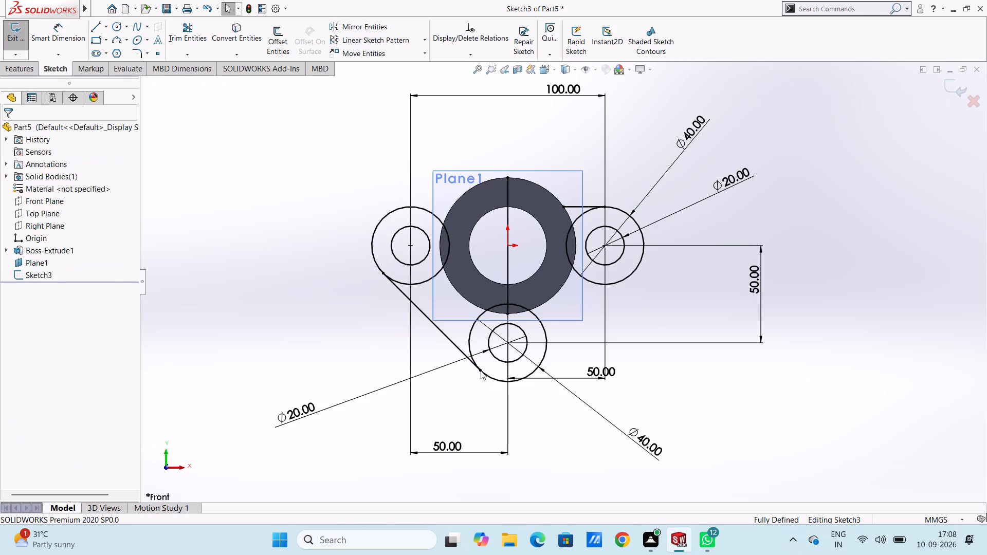
Sketch a line about 70.7 mm long at 45° from the lower lug's outer circle to the original side lug's outer circle.
key("l")
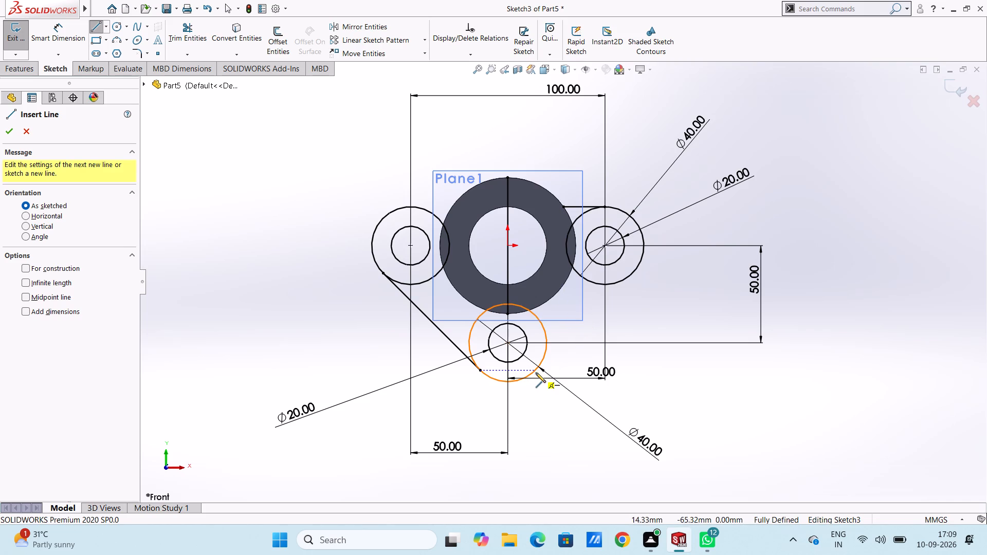
left_click(536, 370)
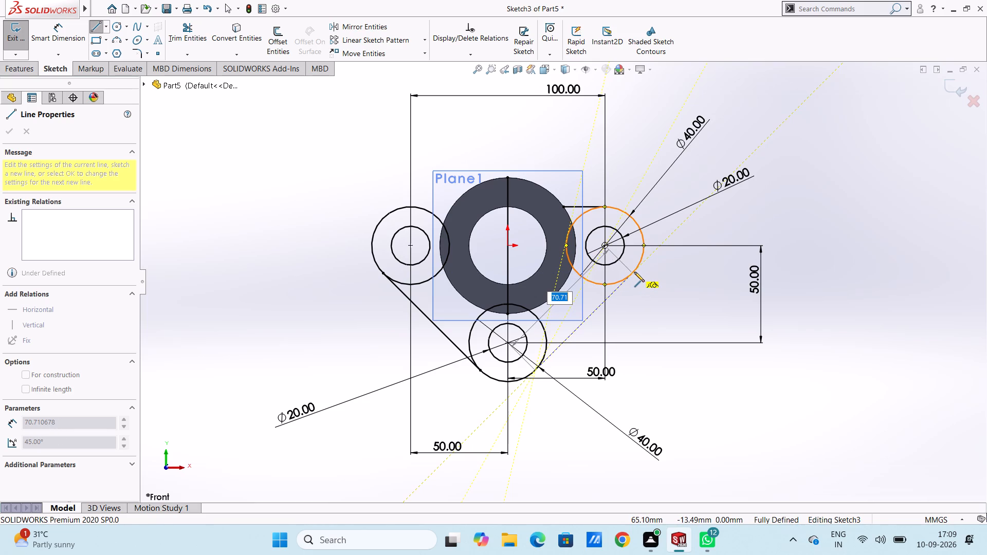
left_click(634, 272)
key("Escape")
key("Escape")
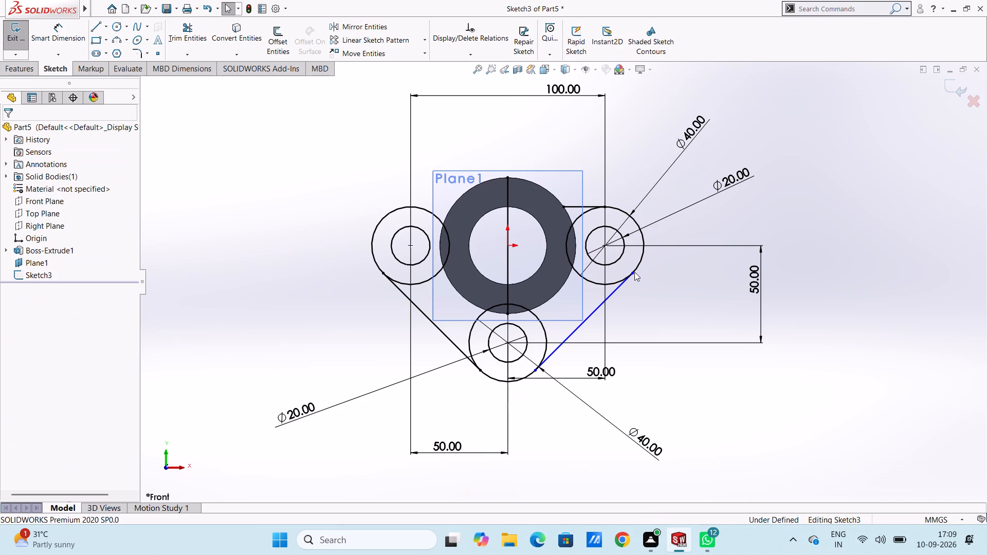
key("Escape")
Make the new 45° line tangent to the outer circles of the original side lug and the lower lug.
left_click(618, 288)
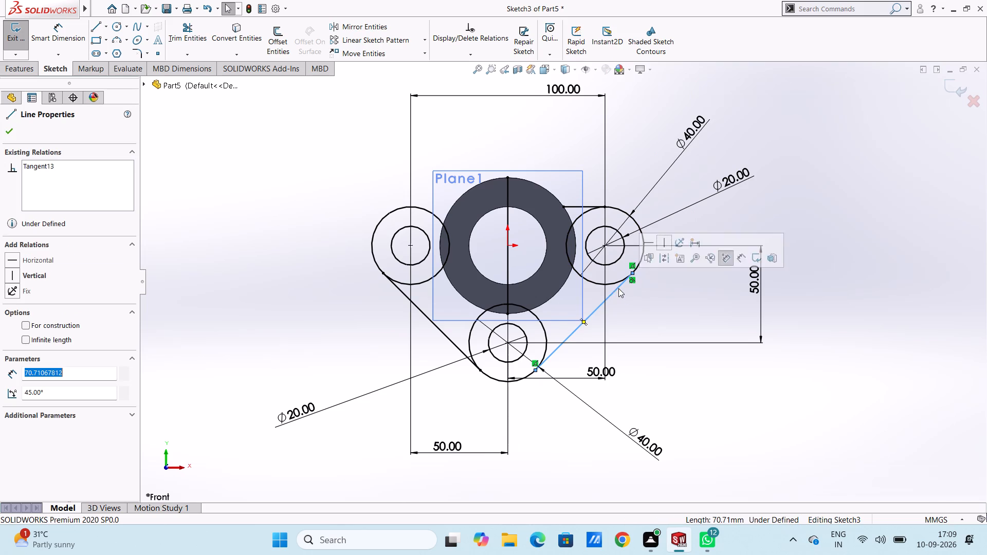
left_click(615, 283, "ctrl")
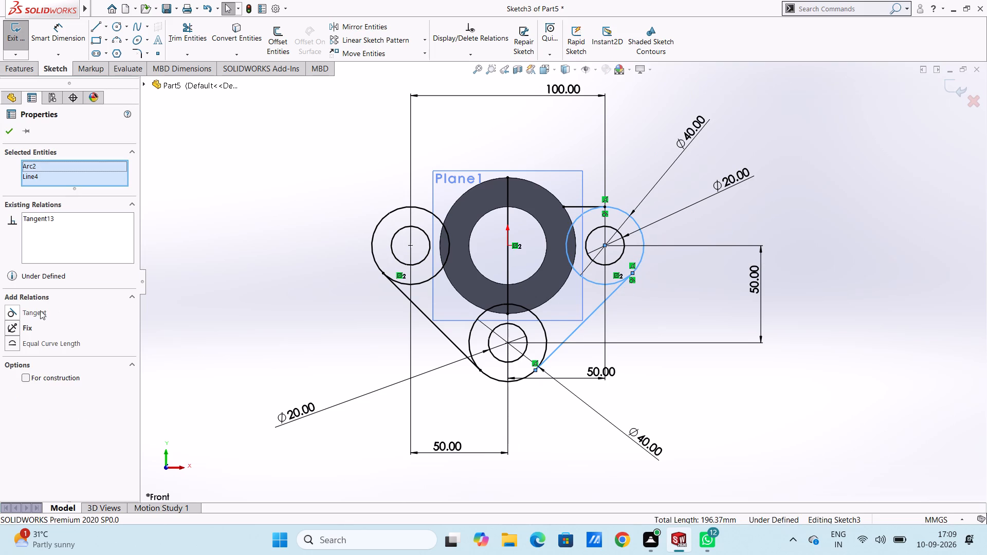
left_click(40, 310)
left_click(284, 311)
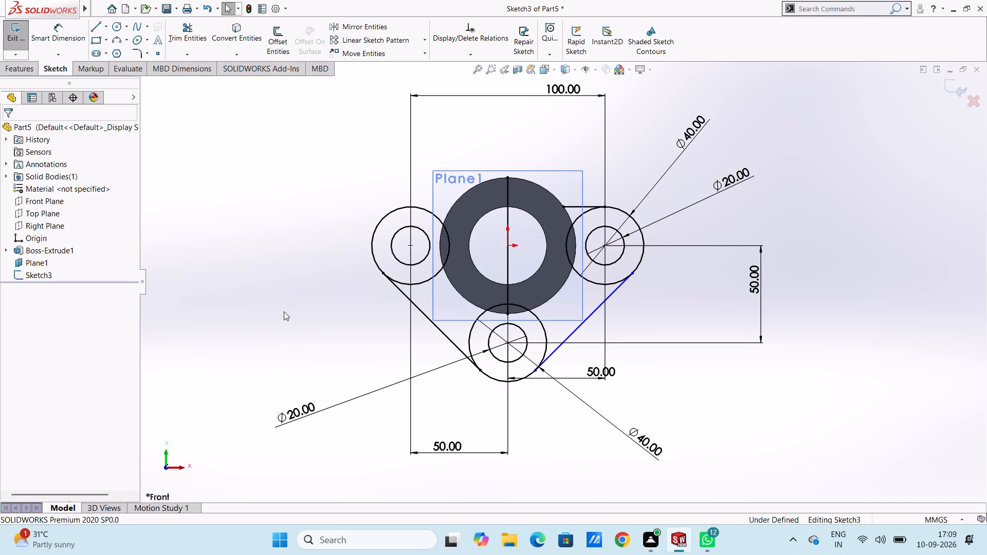
left_click(555, 350)
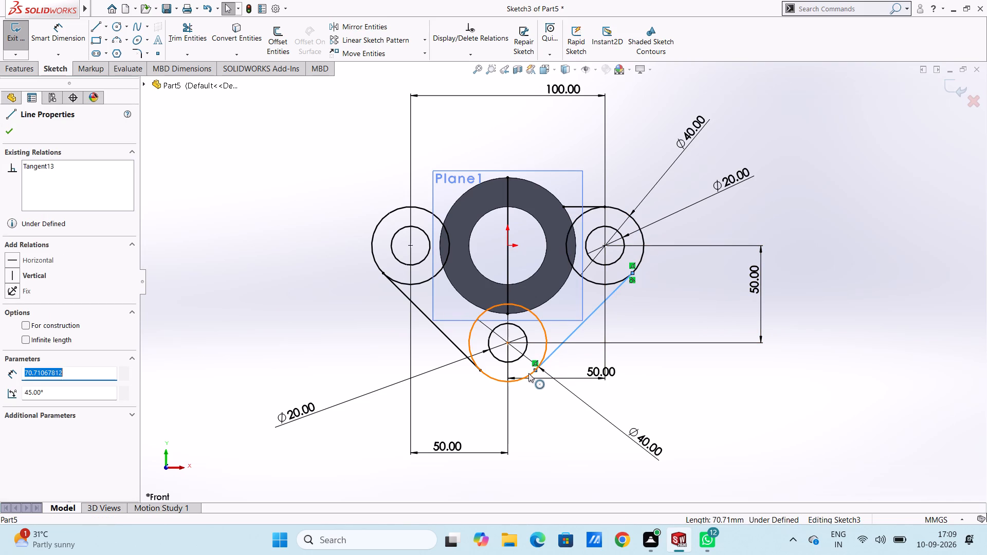
left_click(528, 374, "ctrl")
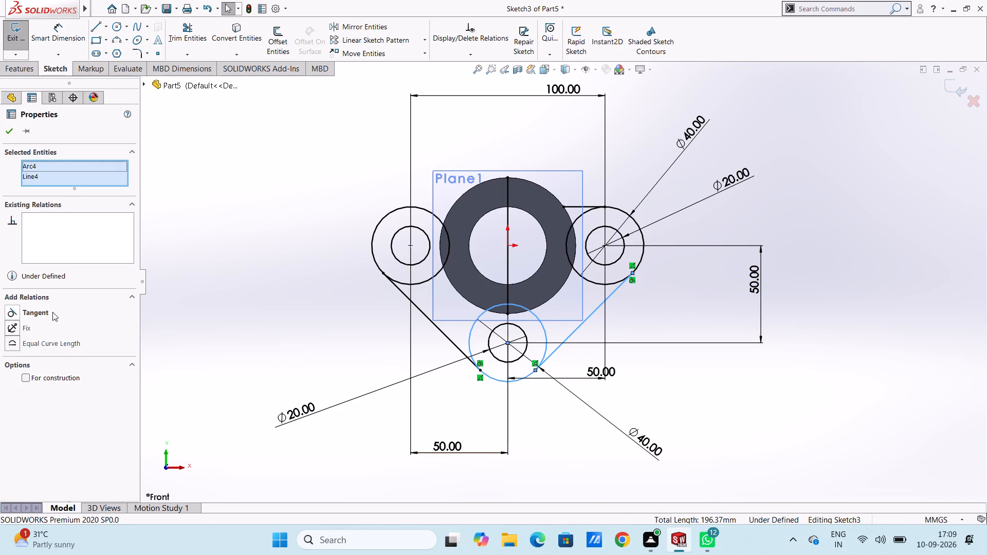
left_click(42, 313)
left_click(381, 293)
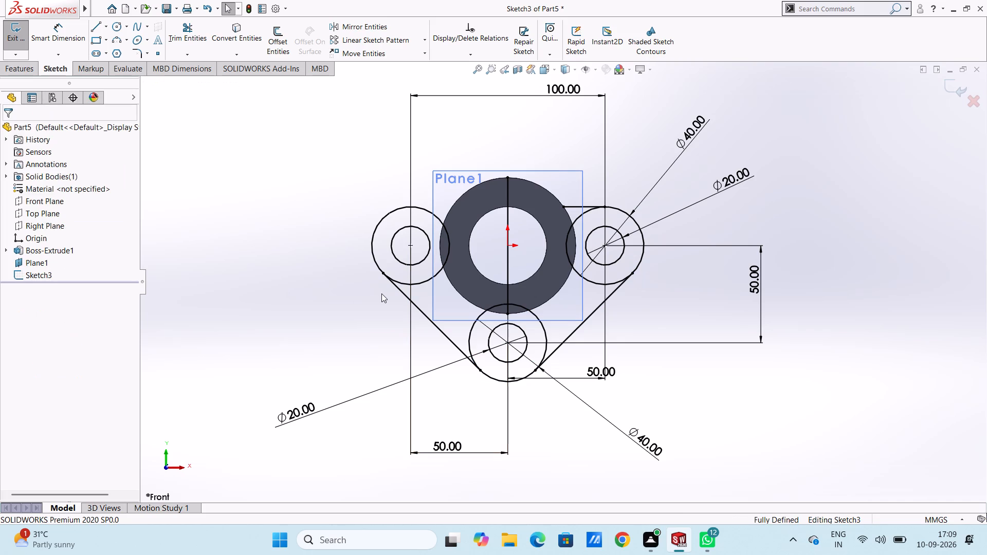
Sketch a horizontal line about 21.3 mm long from the top of the mirrored side lug's outer circle to the cylinder's outer edge.
key("l")
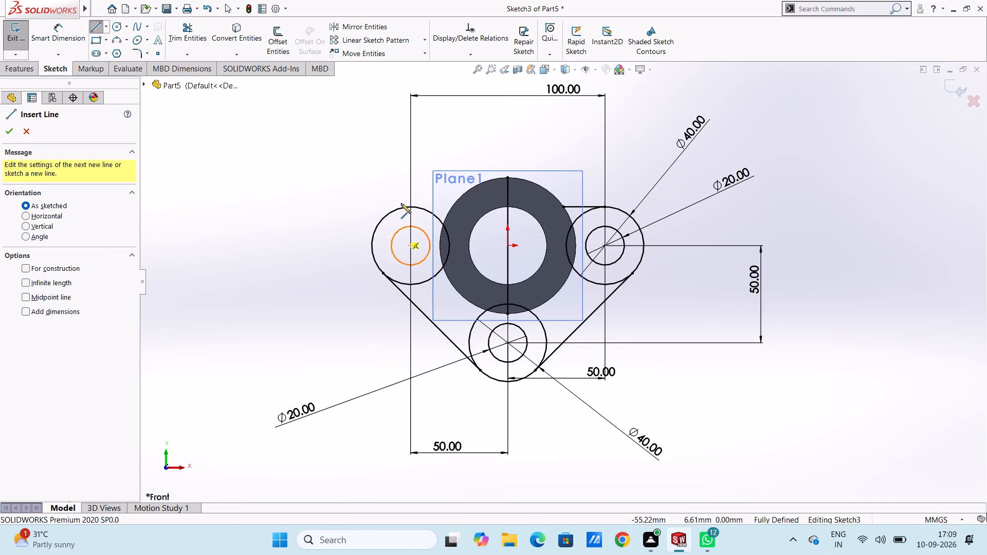
left_click(410, 207)
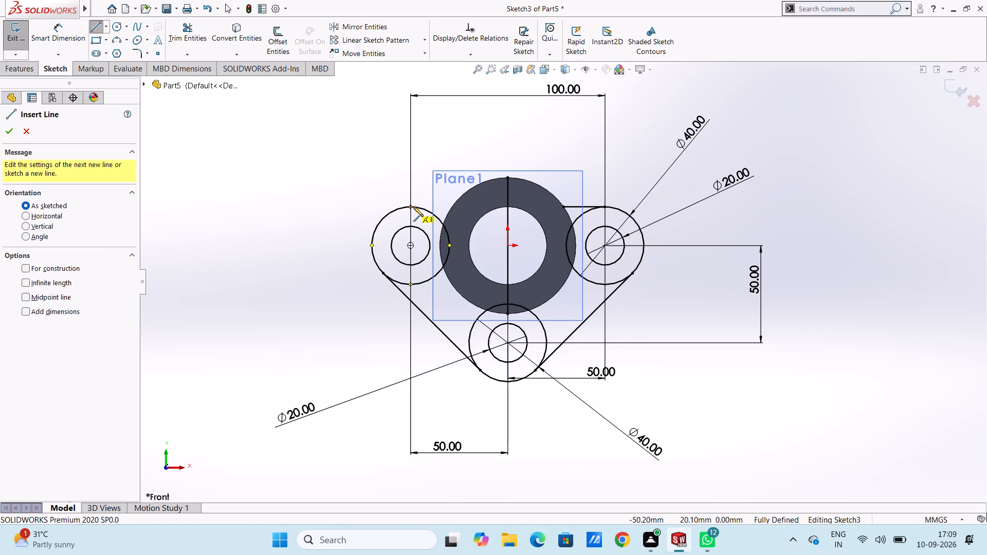
left_click(452, 208)
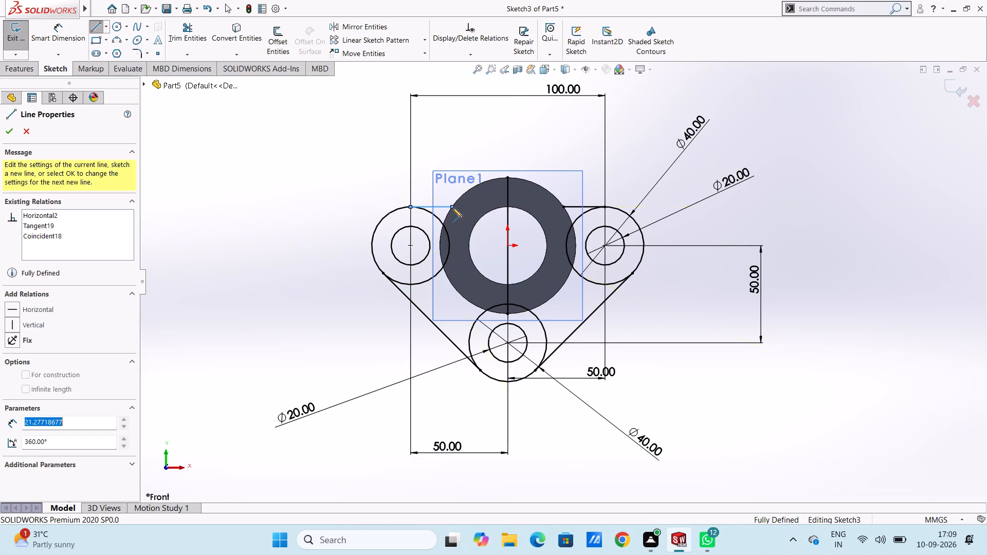
key("Escape")
key("Escape")
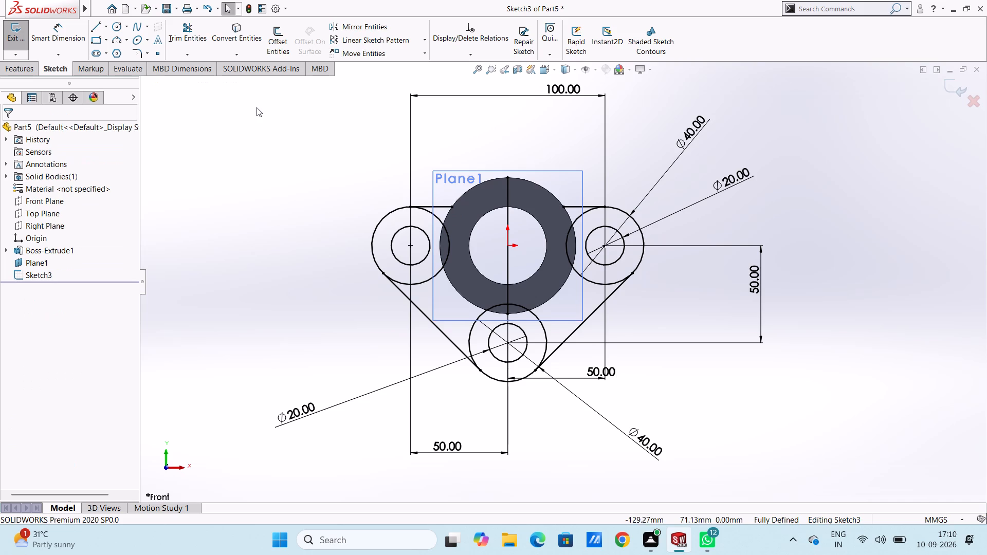
Trim the inner portions of the three 40 mm lug circles, leaving only their outward arcs in the flange outline.
left_click(183, 34)
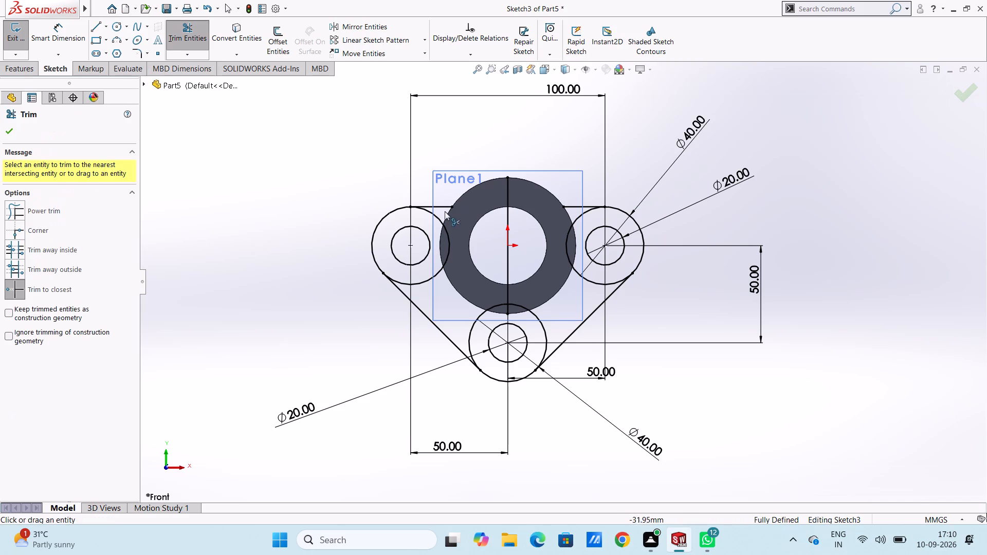
left_click(438, 218)
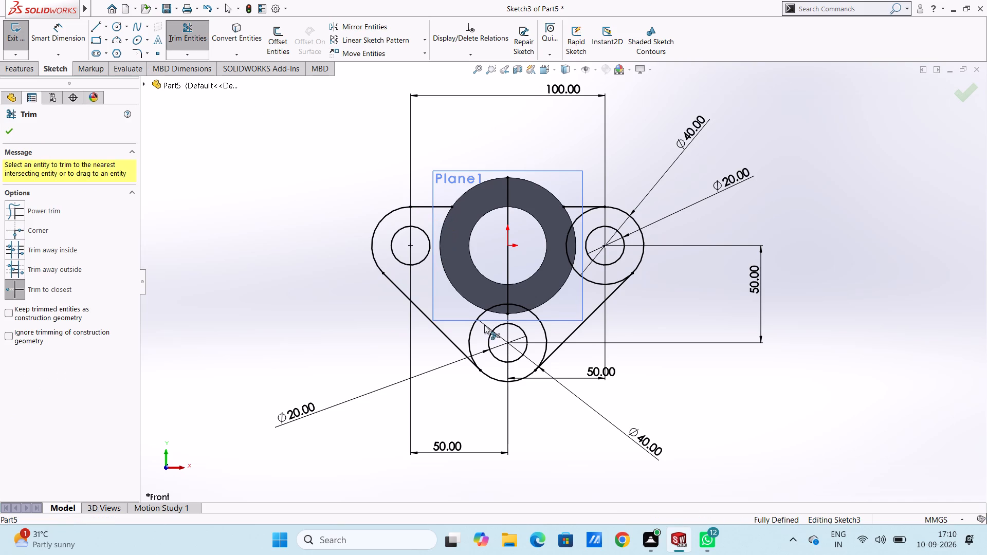
left_click(471, 331)
left_click(543, 328)
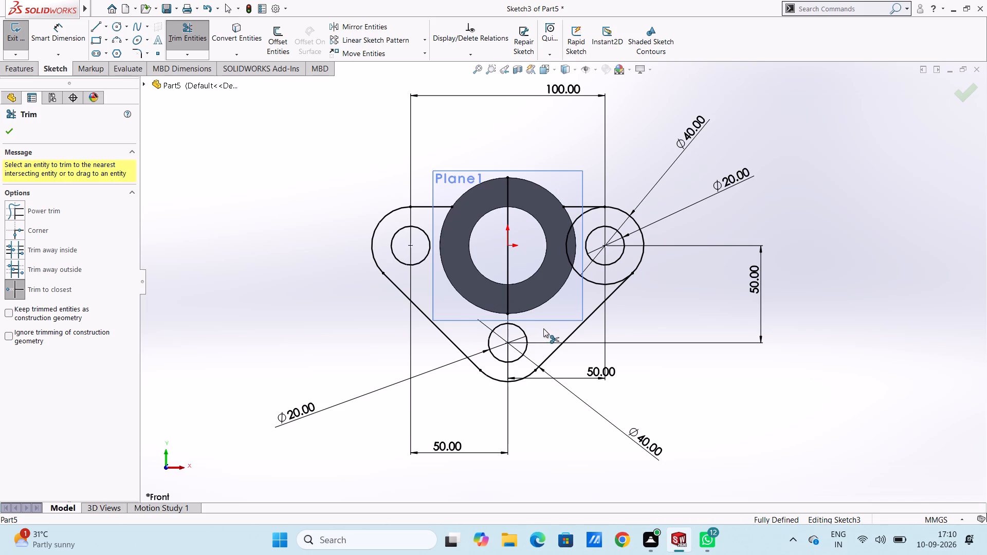
left_click(567, 255)
key("Escape")
key("Escape")
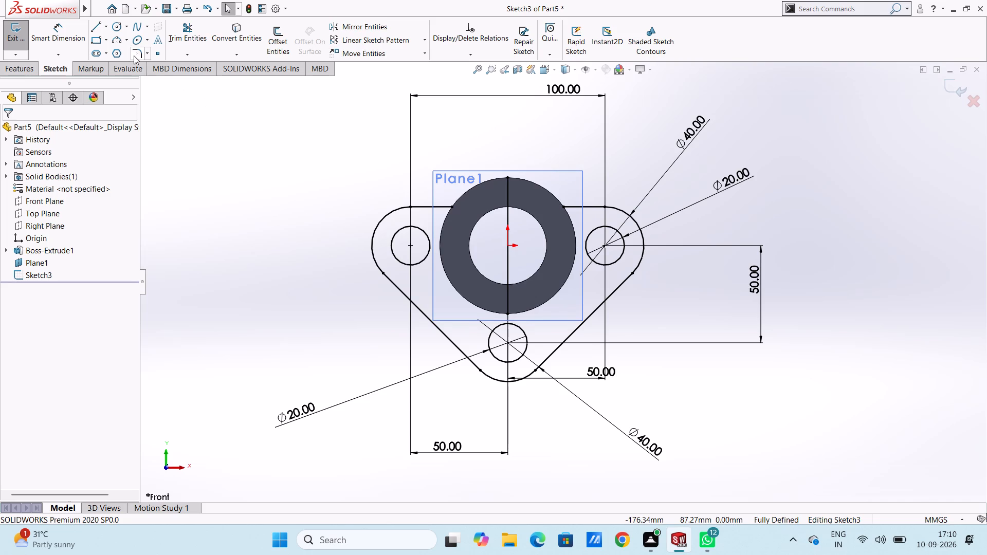
Sketch a 35 mm radius three-point arc around the cylinder's lower outer edge, joining the inner ends of the two horizontal lines.
left_click(117, 43)
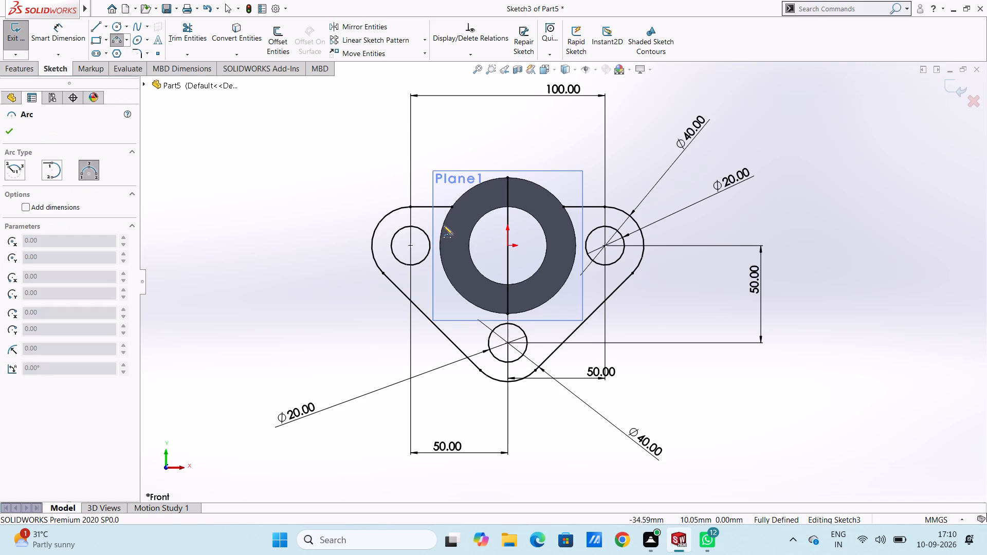
left_click(453, 207)
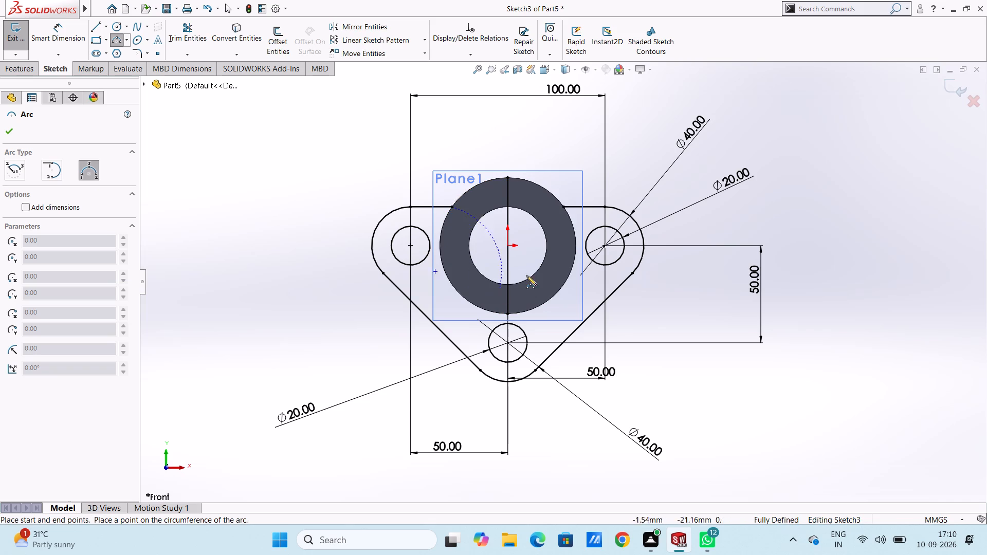
left_click(563, 207)
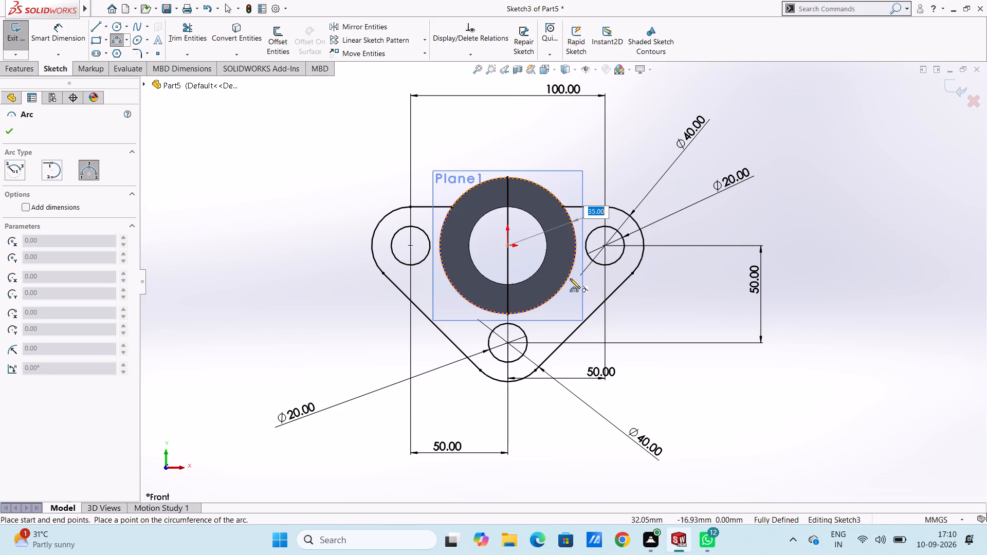
key("Return")
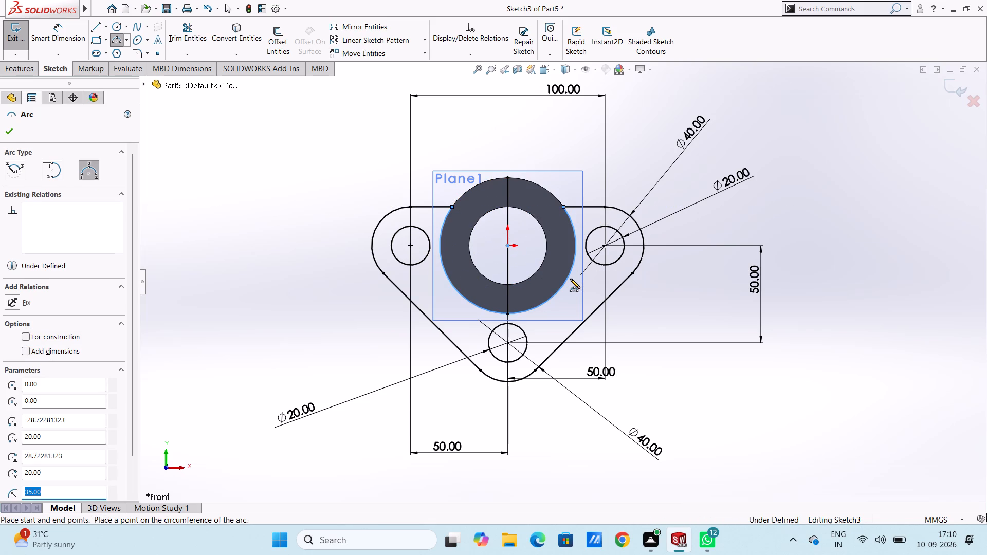
key("Escape")
key("Escape")
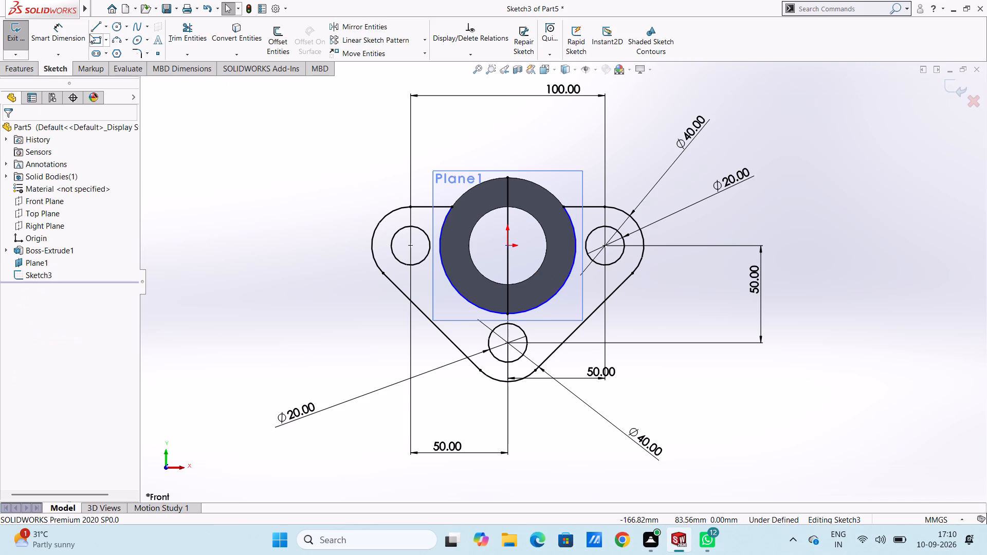
Dimension the radius of the new arc along the cylinder's outer edge at 35 mm.
left_click(52, 38)
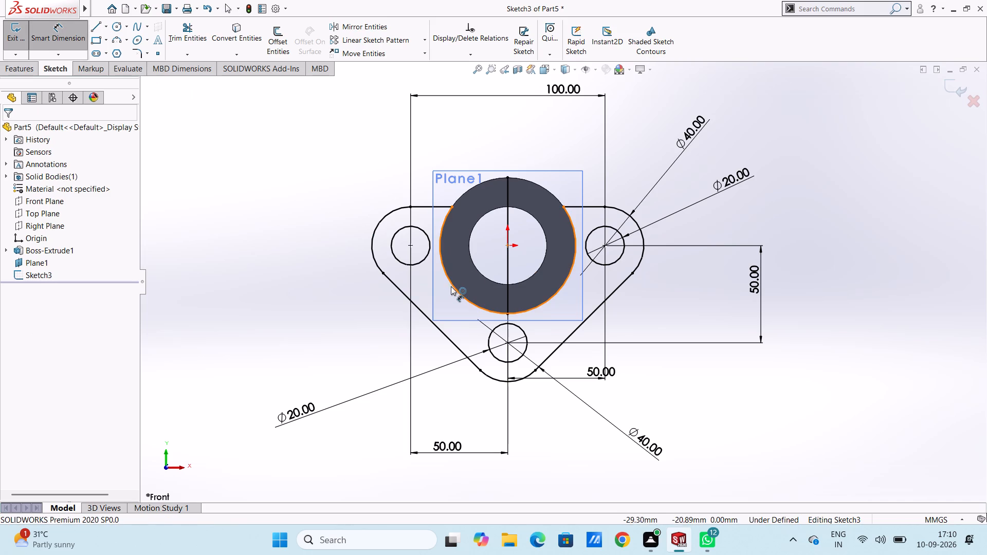
left_click(451, 286)
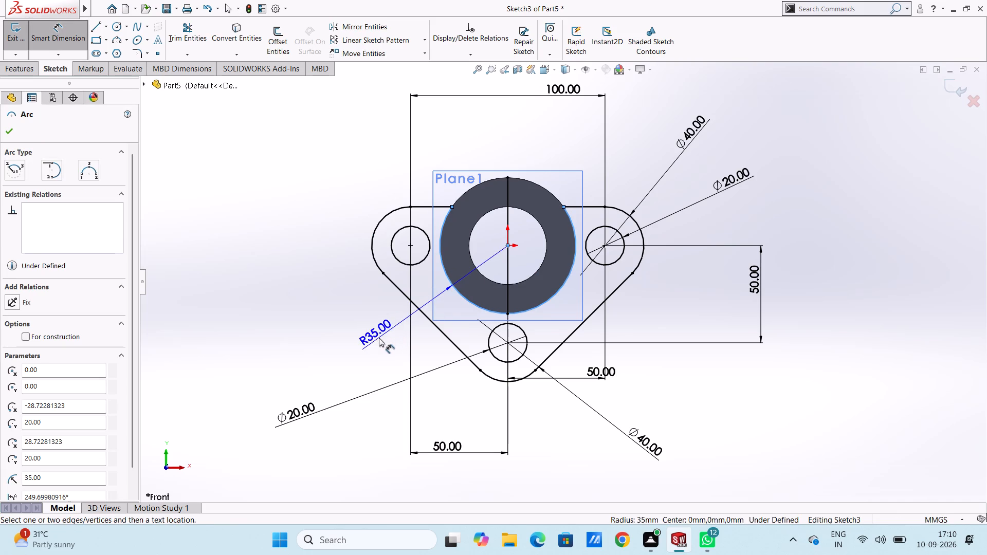
left_click(289, 378)
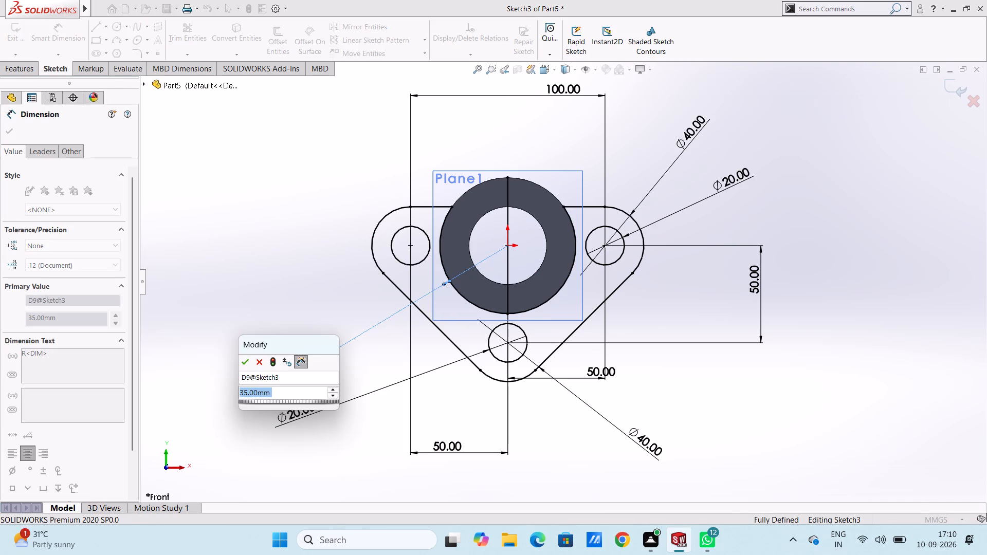
key("Return")
left_click(319, 378)
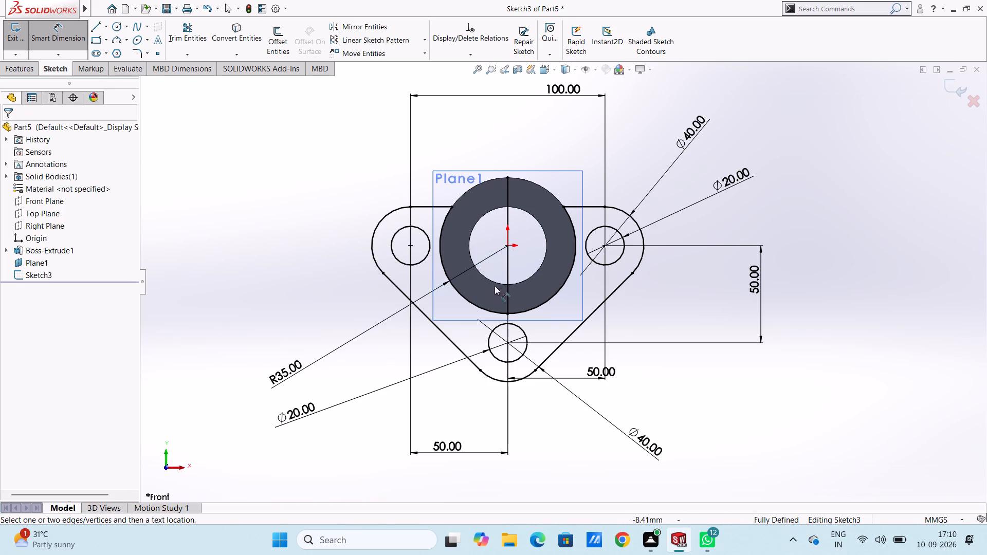
Delete the vertical line running across the cylinder's diameter from the flange sketch.
left_click(505, 270)
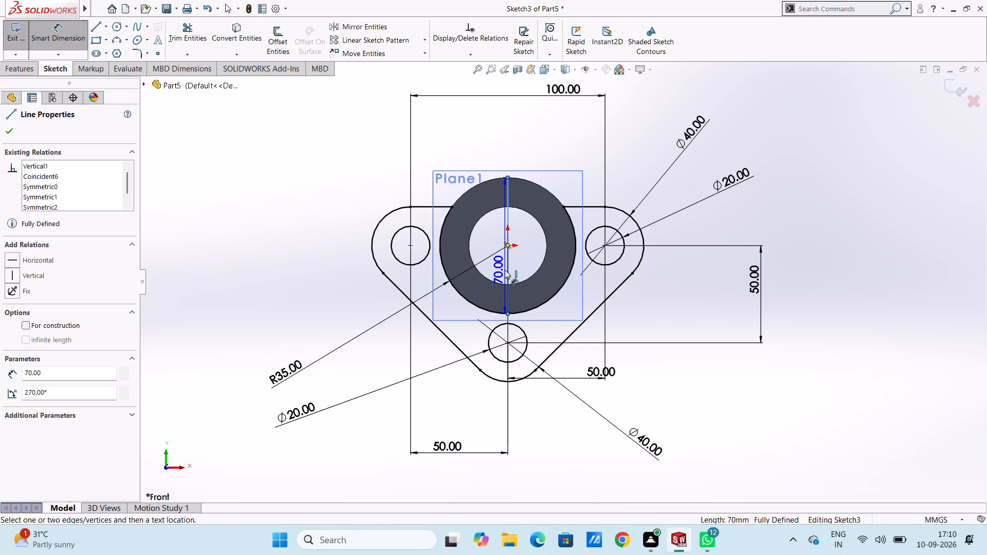
key("Delete")
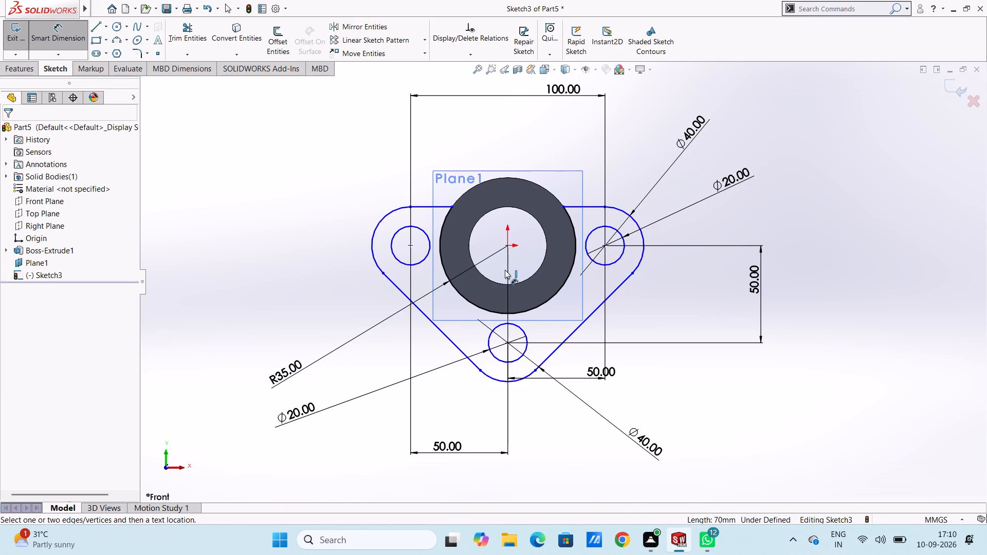
key("Escape")
key("Escape")
Extrude the flange sketch 12 mm as a blind boss along the cylinder, merged with the existing body.
key("ctrl+7")
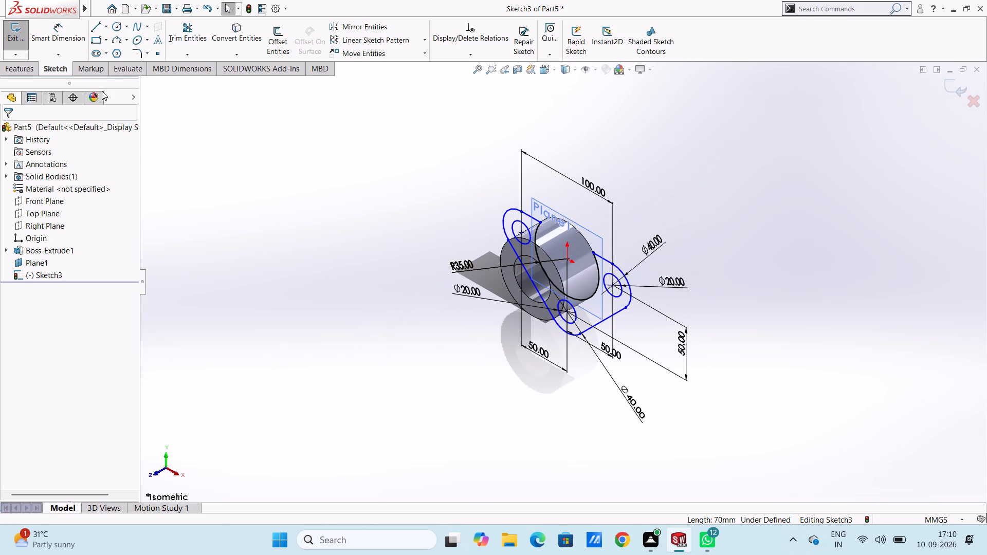
left_click(11, 67)
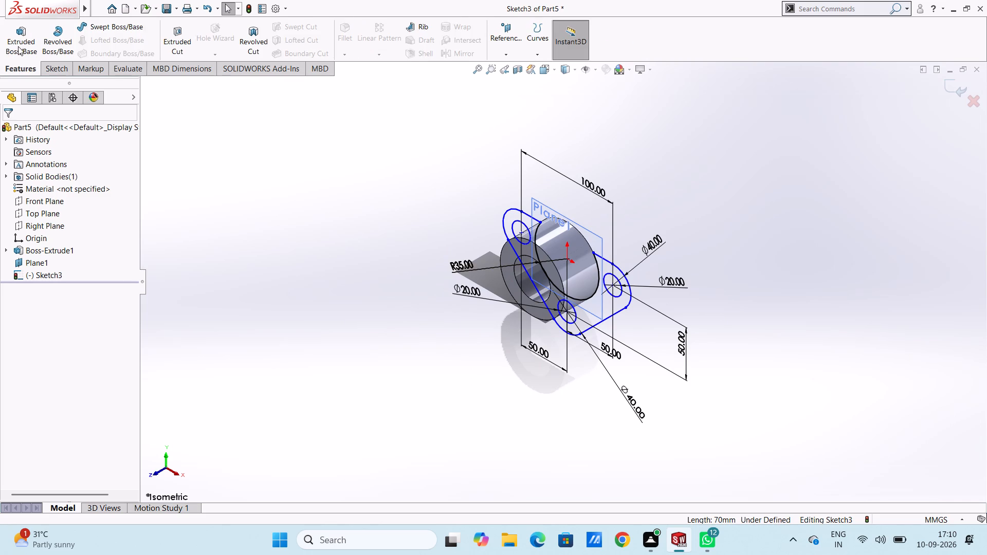
left_click(18, 46)
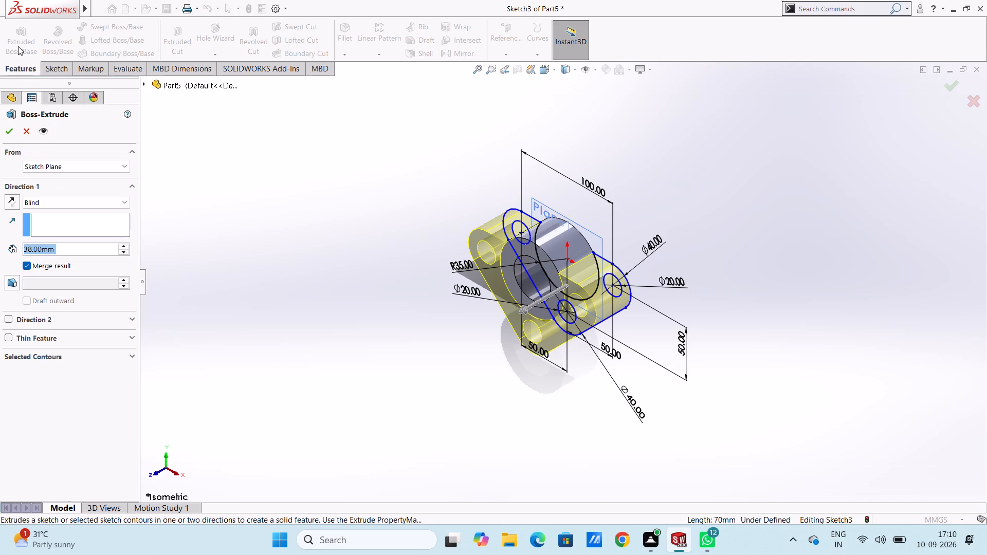
type("12")
key("Return")
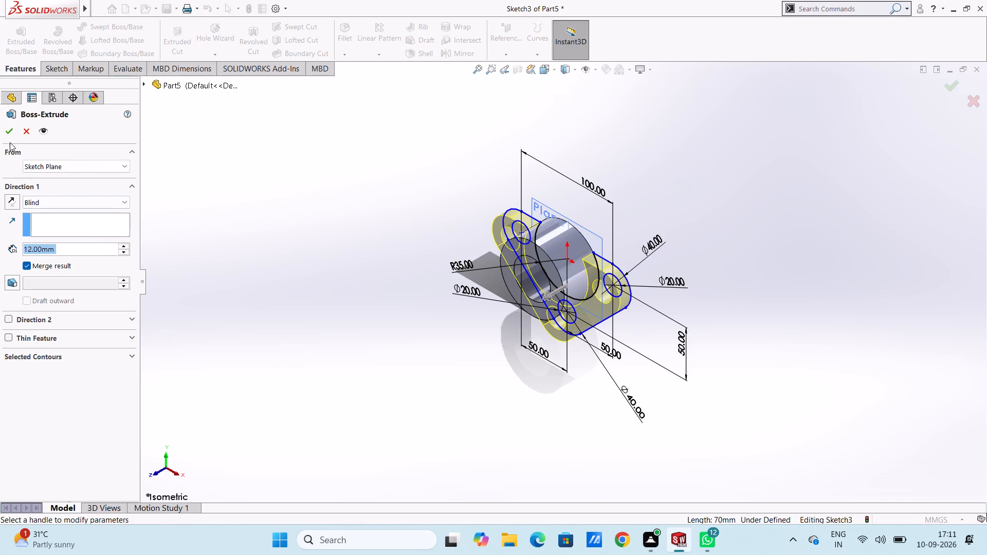
left_click(7, 129)
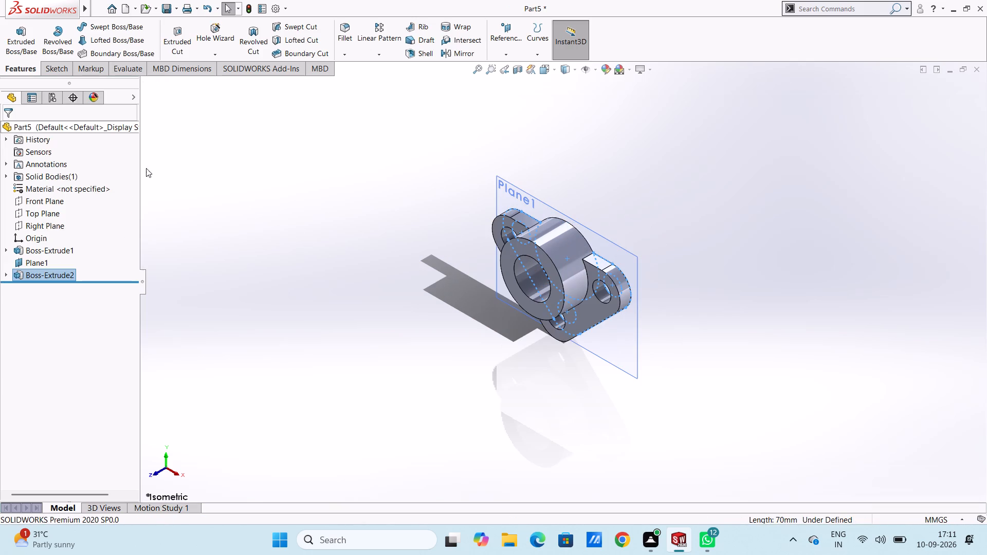
left_click(268, 202)
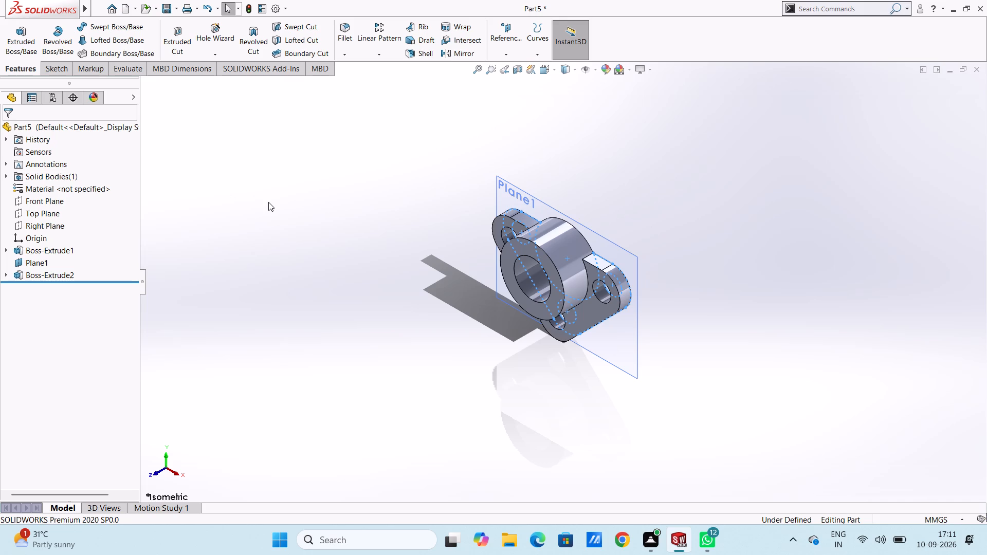
Fillet the two edges where the flange's upper flat sides meet the cylinder with an 8 mm radius.
left_click(349, 30)
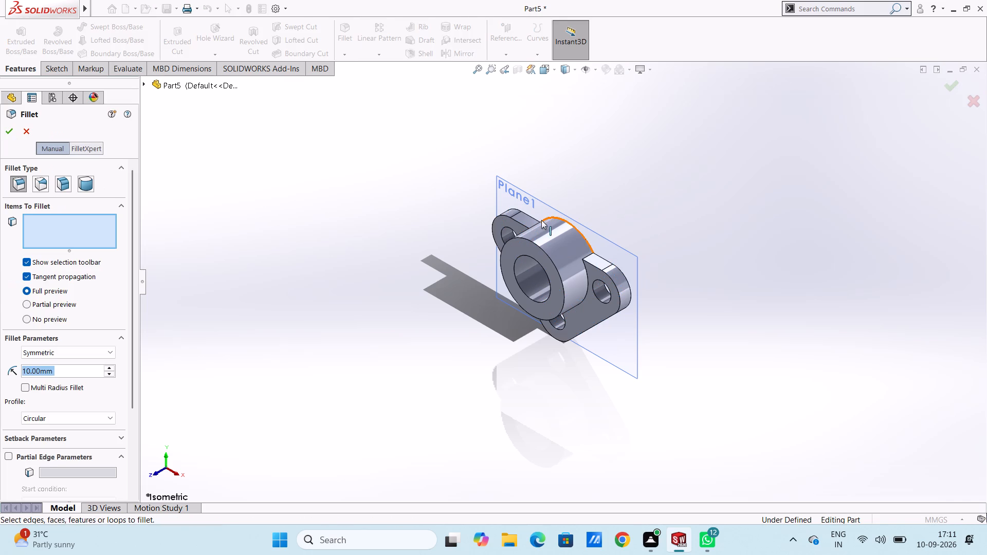
left_click(590, 256)
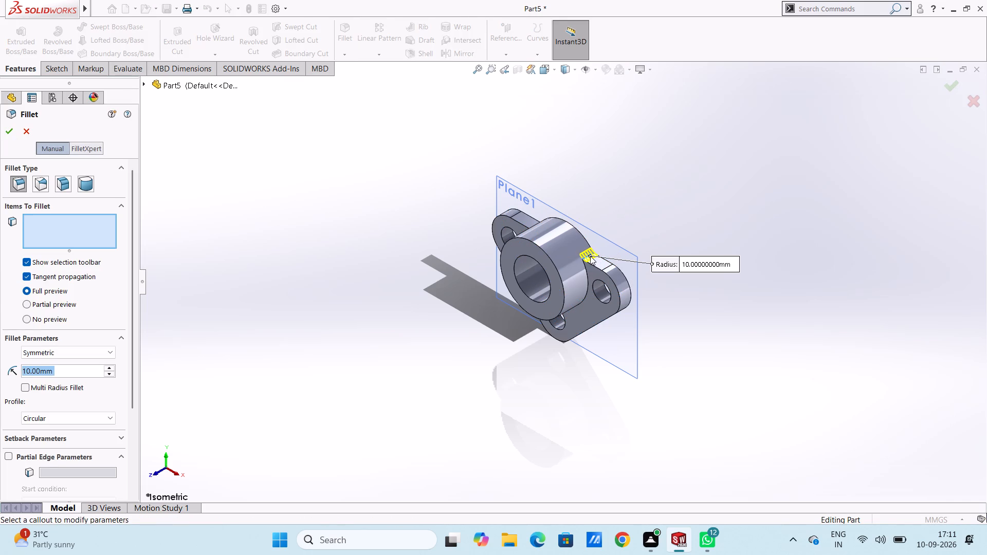
left_click(538, 226)
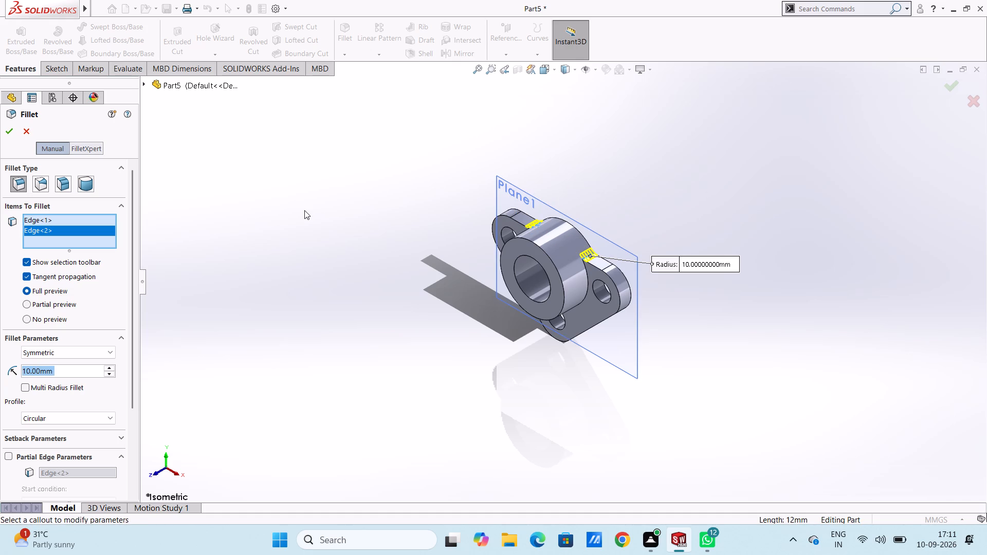
key("8")
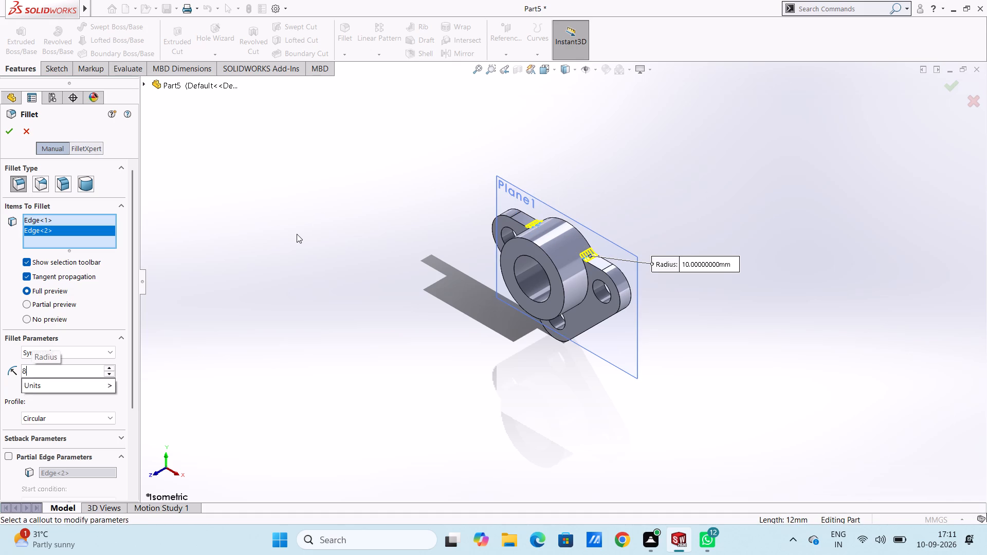
key("Return")
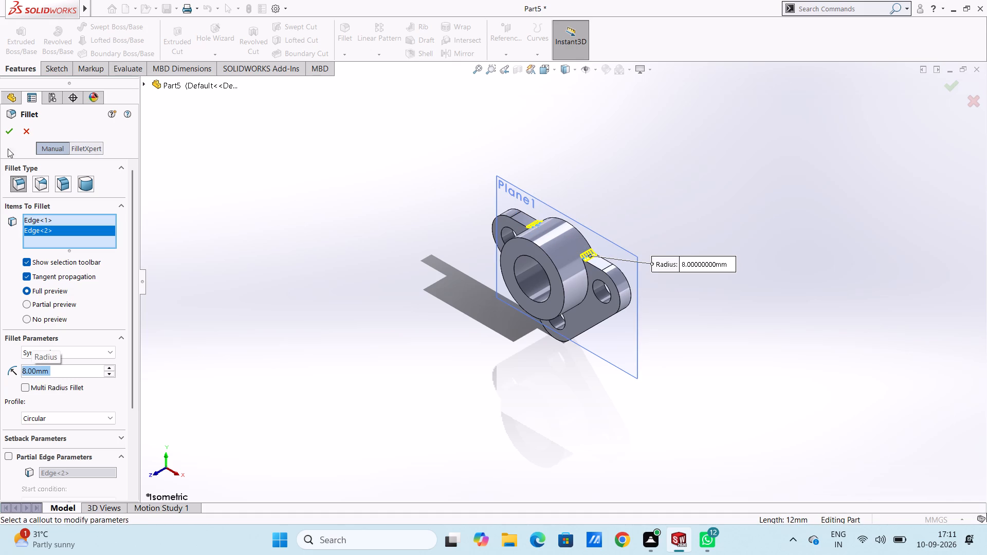
left_click(10, 129)
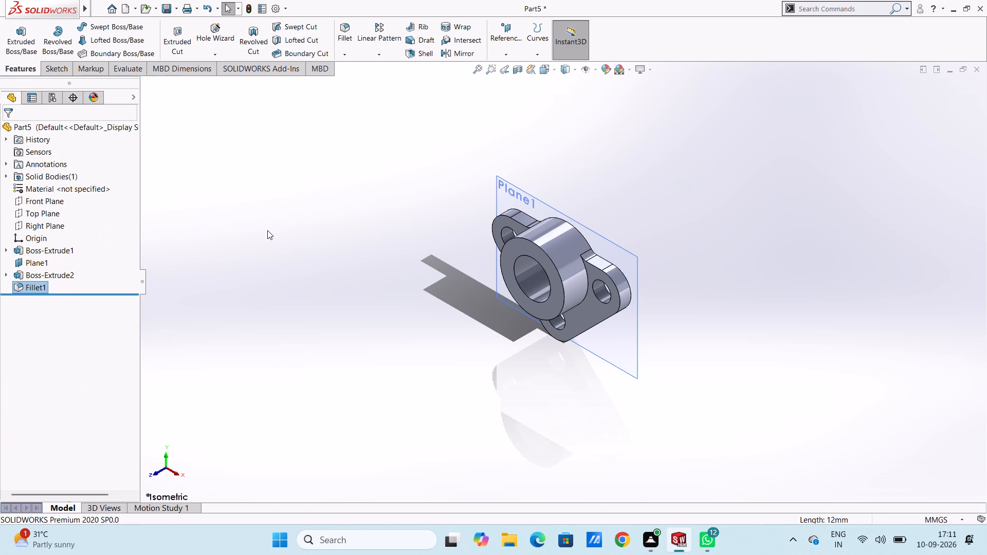
left_click(267, 230)
Hide Plane1.
key("ctrl+1")
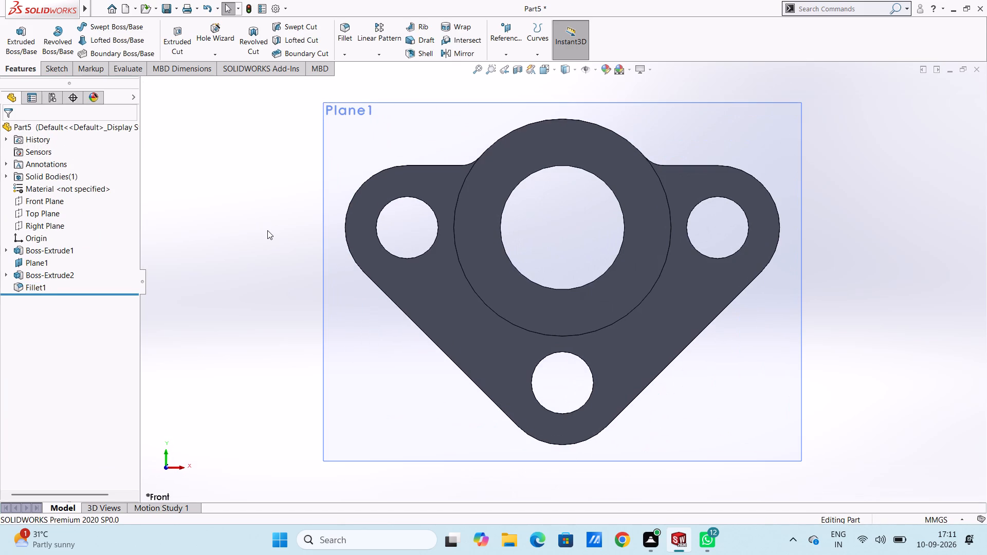
left_click(42, 263)
left_click(65, 248)
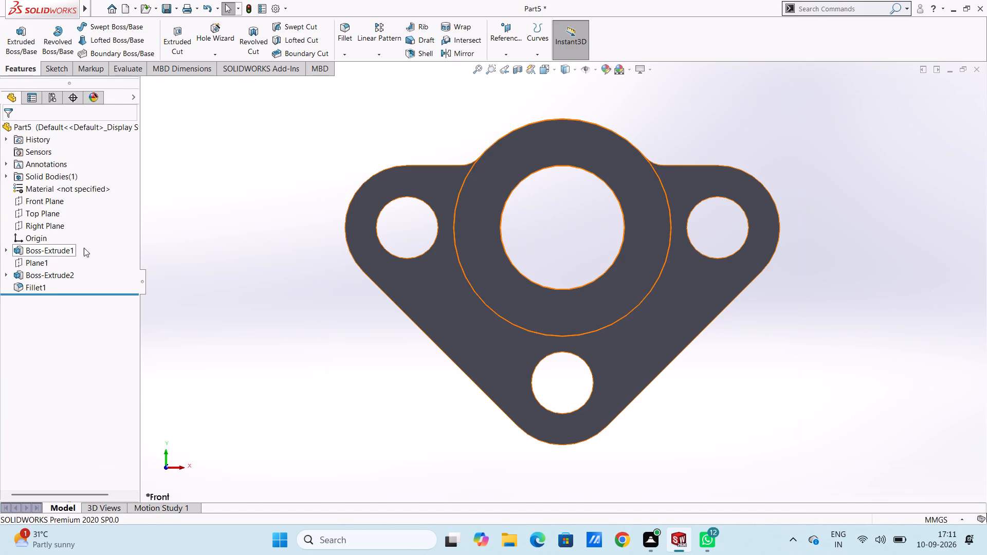
left_click(212, 244)
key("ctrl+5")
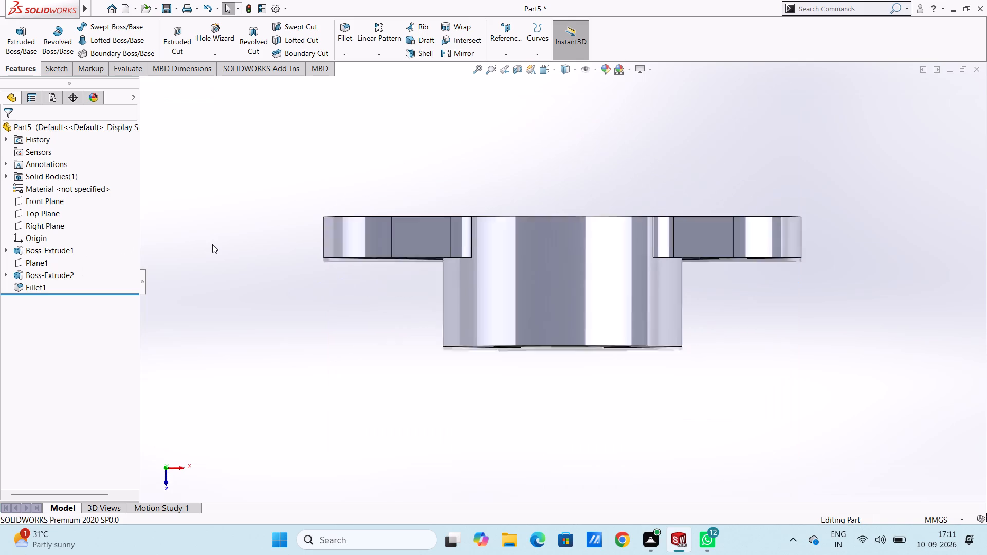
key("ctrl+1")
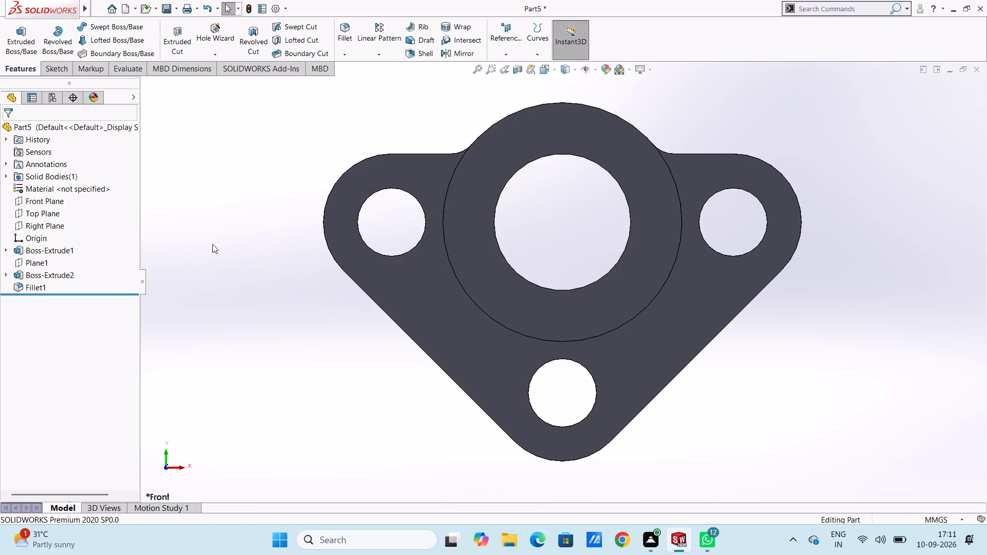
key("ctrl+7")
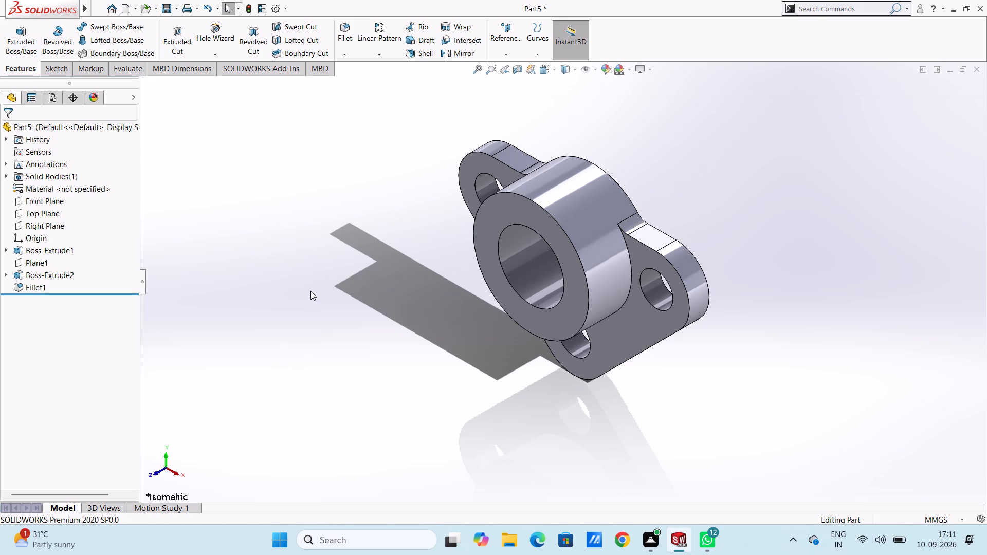
Start a reference plane offset from the Top Plane, with an offset distance of 50 mm.
key("ctrl+1")
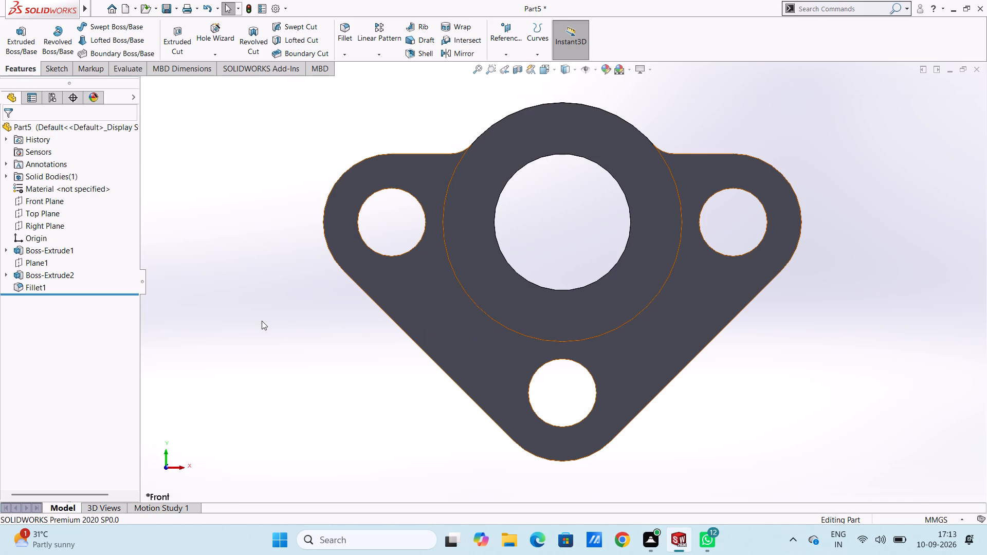
left_click(505, 39)
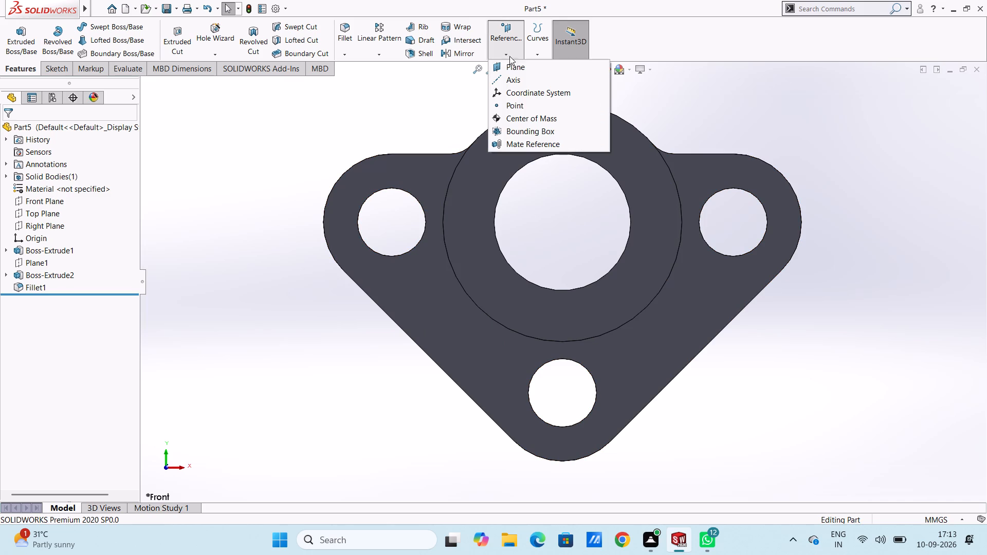
left_click(515, 71)
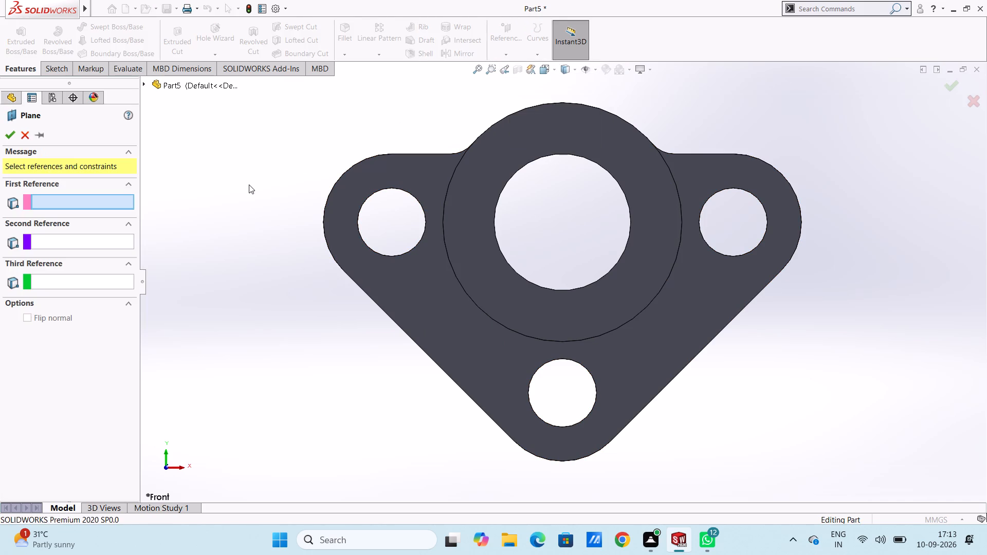
left_click(177, 86)
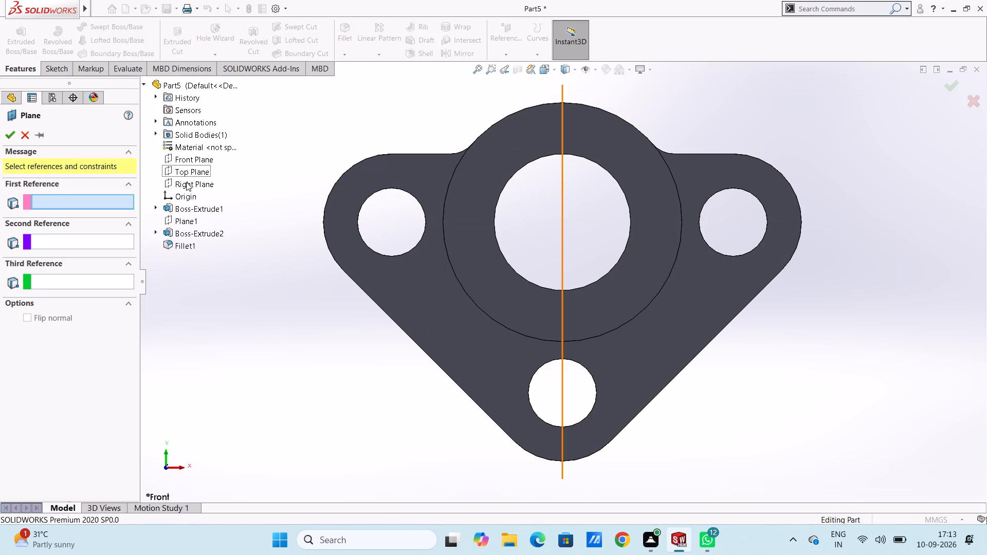
left_click(187, 171)
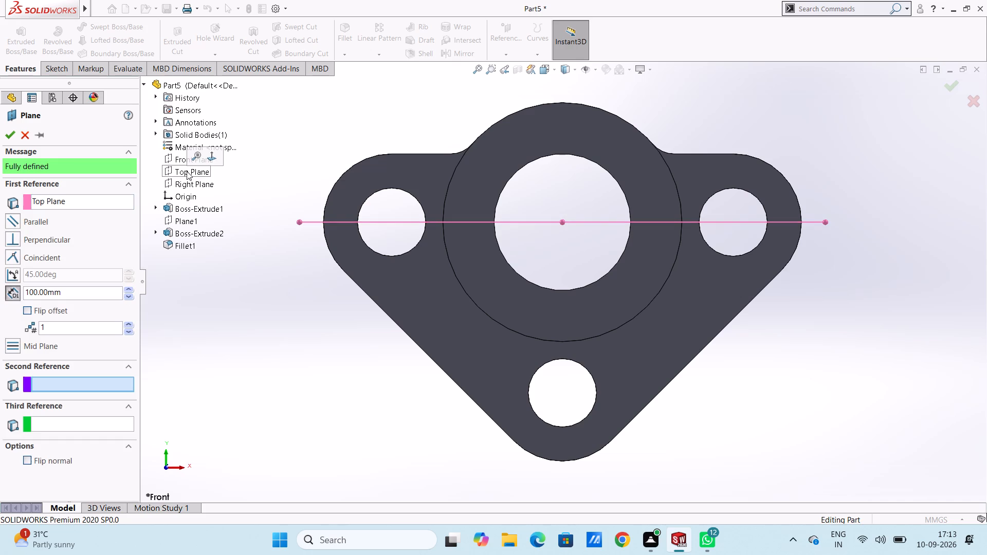
double_click(75, 290)
type("50")
key("Return")
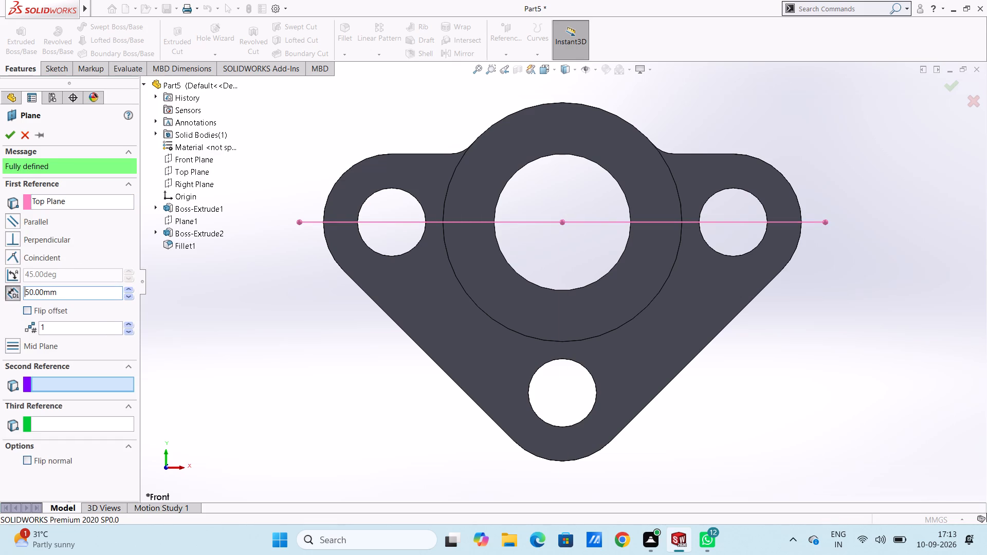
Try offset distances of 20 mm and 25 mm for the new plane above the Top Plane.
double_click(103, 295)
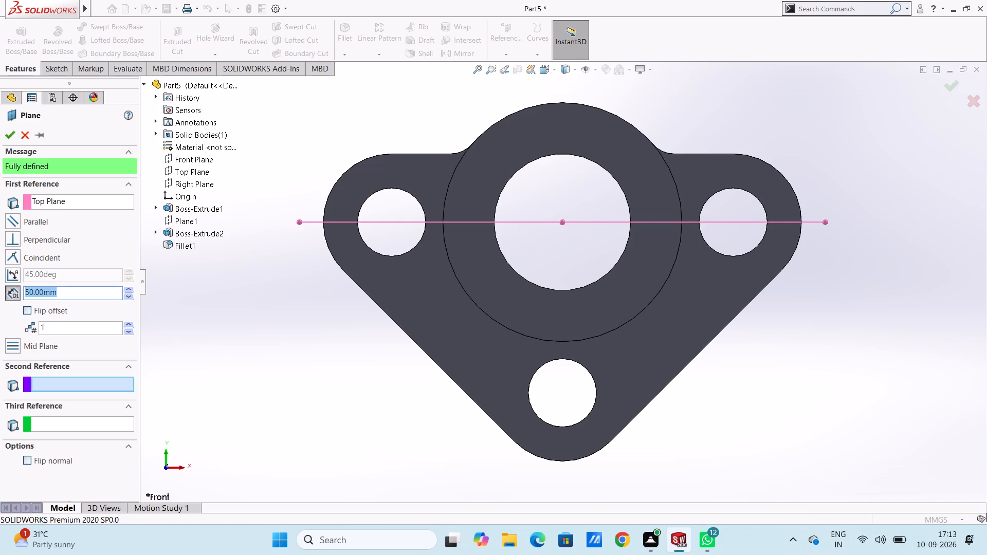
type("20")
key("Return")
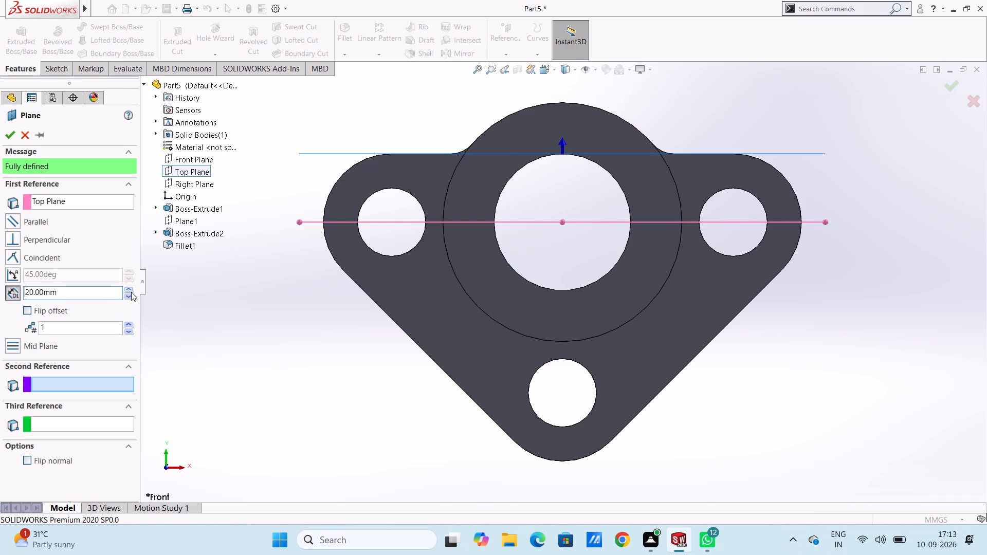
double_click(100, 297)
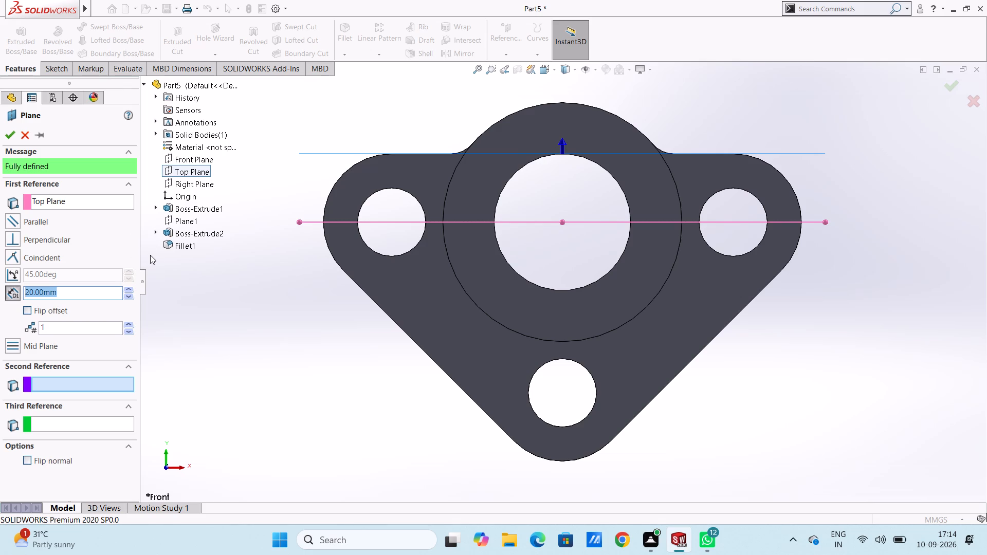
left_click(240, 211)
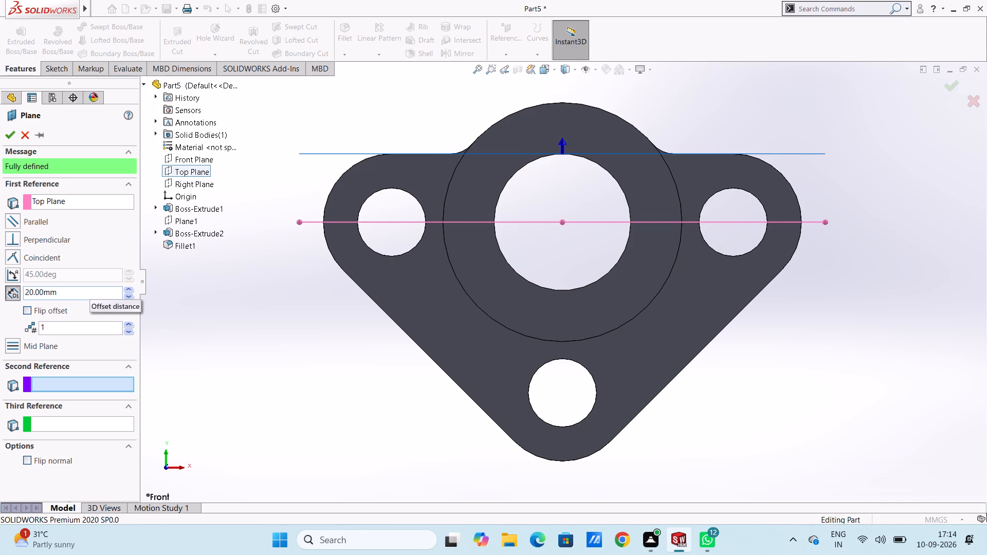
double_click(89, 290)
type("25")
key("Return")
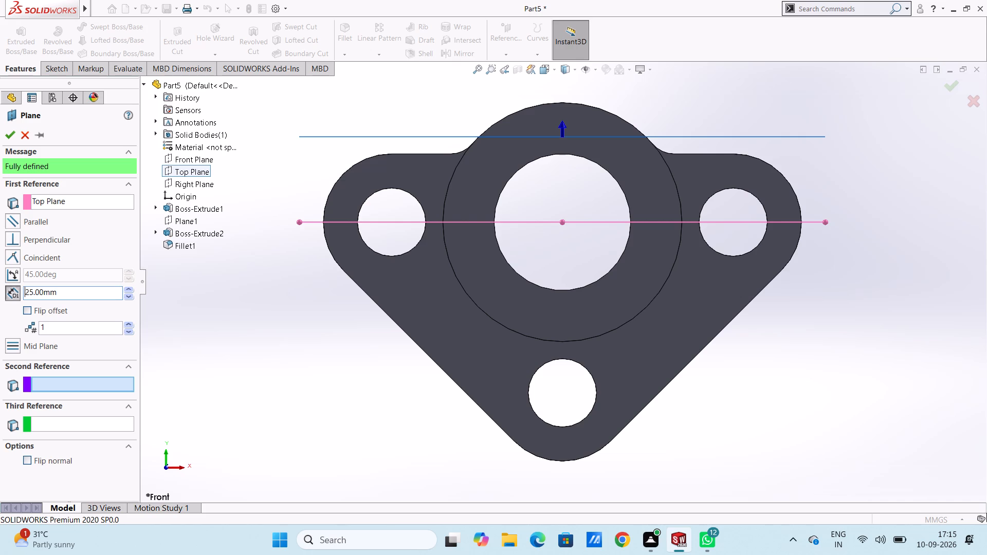
Set the reference plane's offset from the Top Plane to 55 mm and create the plane.
double_click(105, 293)
type("55")
key("Return")
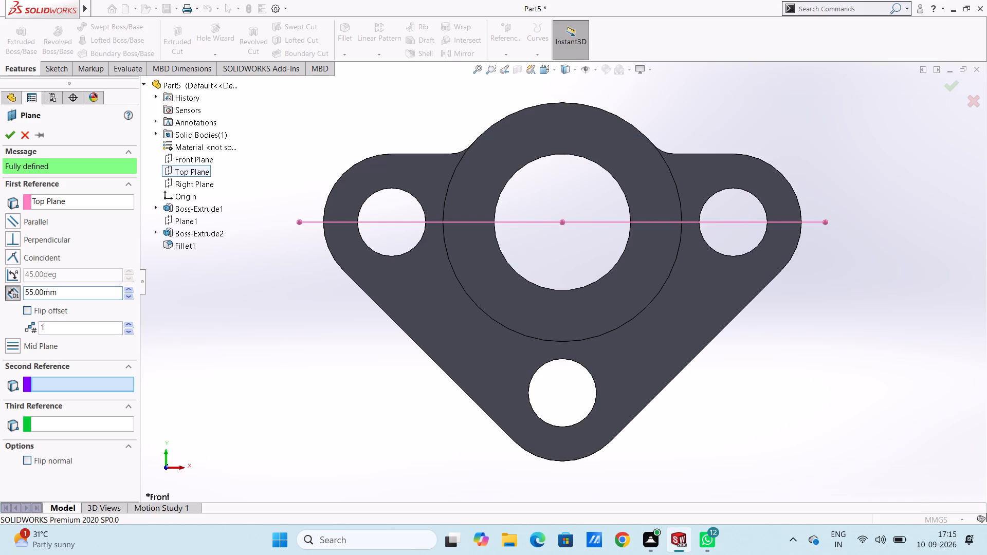
scroll(102, 293, "up", 4, "ctrl")
scroll(376, 216, "up", 4, "ctrl")
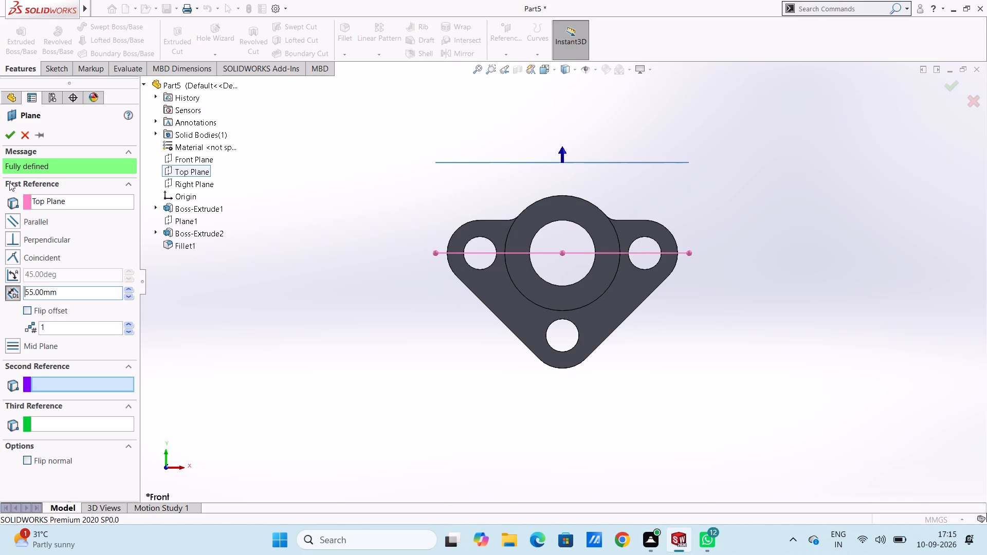
left_click(11, 139)
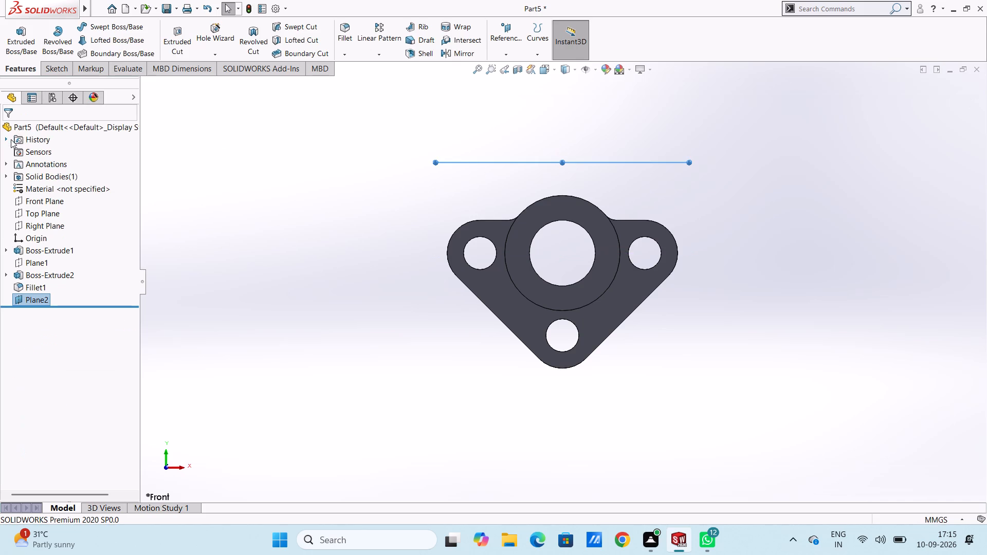
left_click(299, 215)
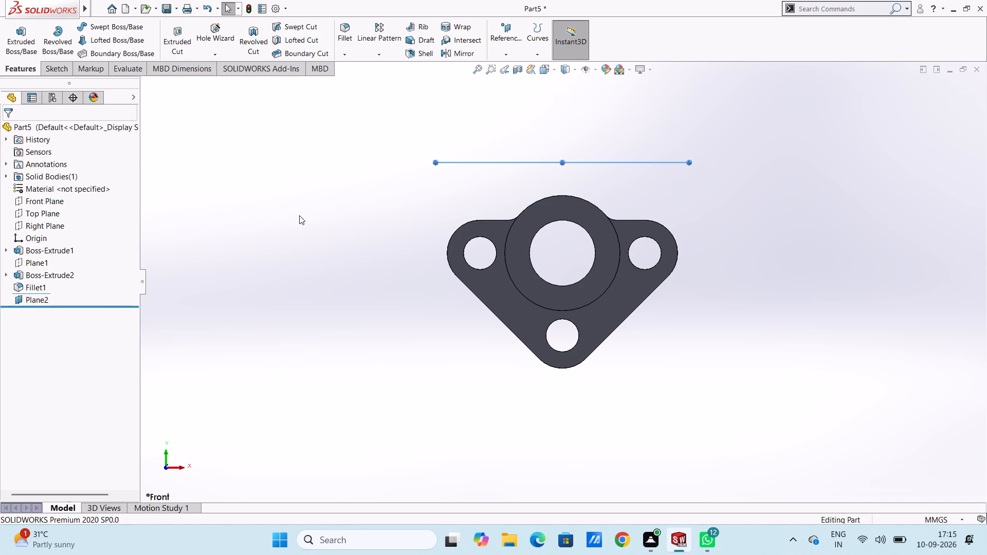
Open a new sketch on Plane2, viewed from the top.
key("ctrl+5")
left_click(445, 274)
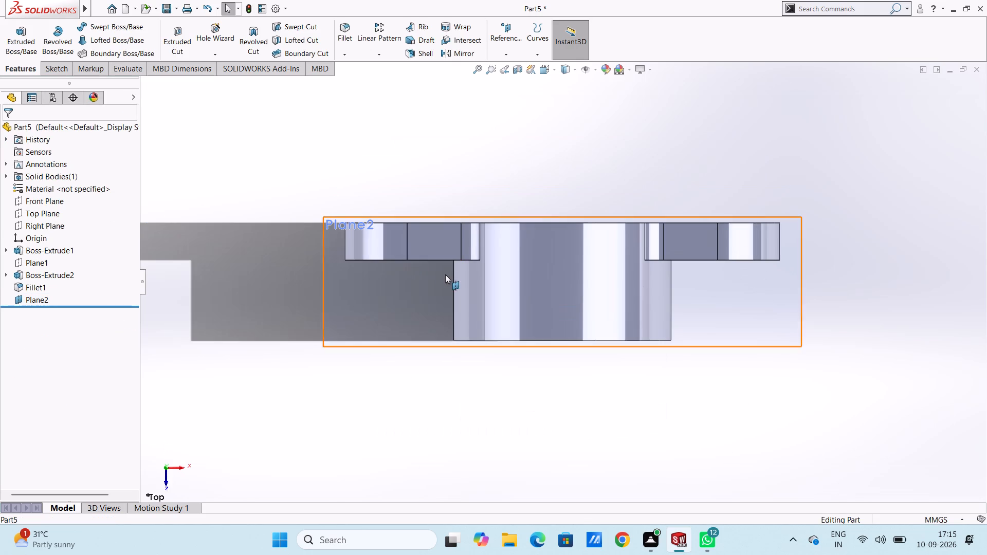
left_click(492, 239)
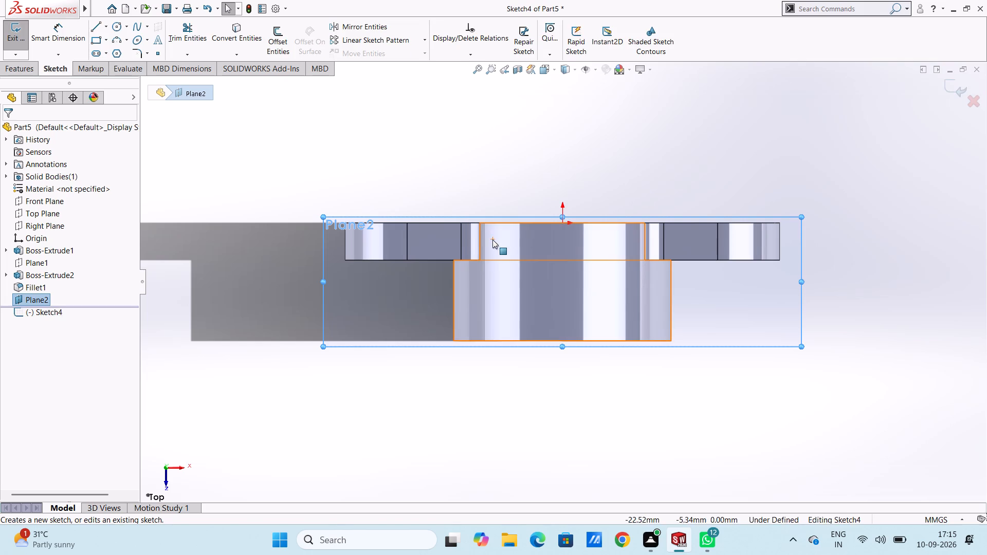
left_click(428, 157)
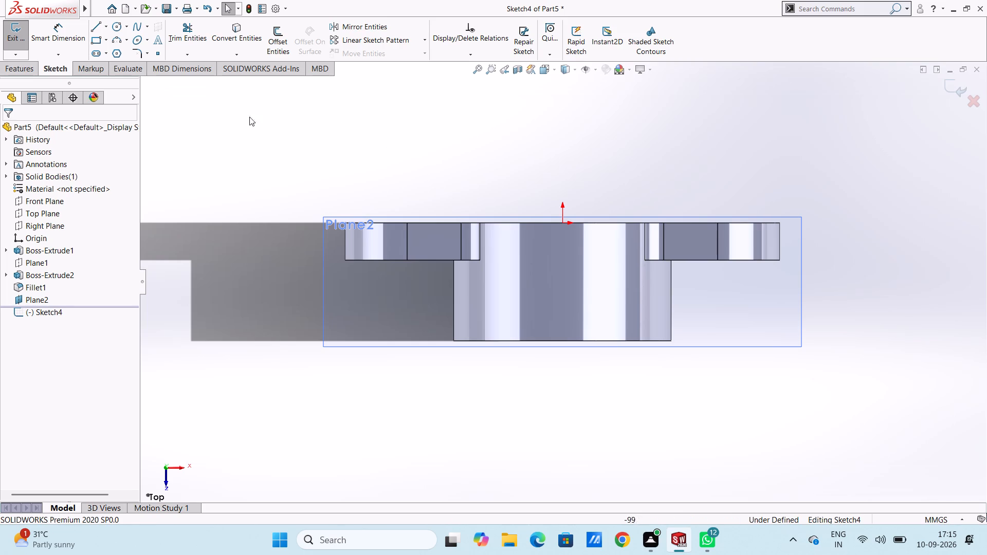
Sketch a corner rectangle 20 mm long and 10 mm wide over the cylinder, on the negative X side of the origin.
left_click(96, 39)
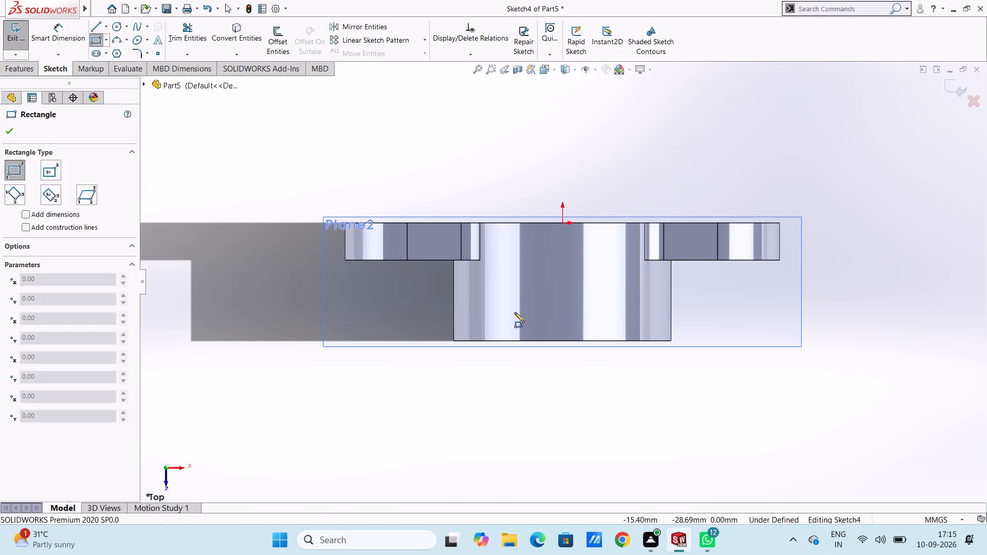
left_click(512, 321)
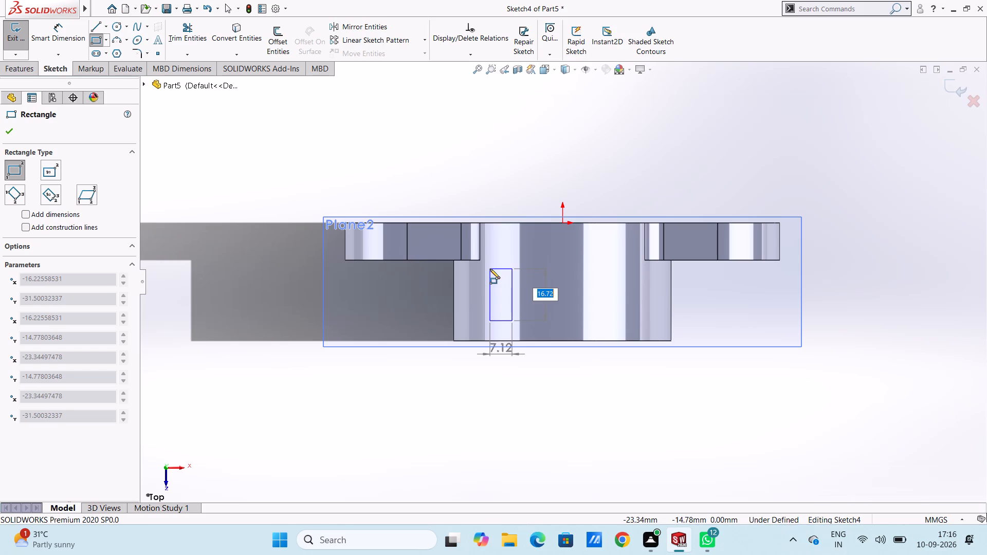
type("20")
key("Return")
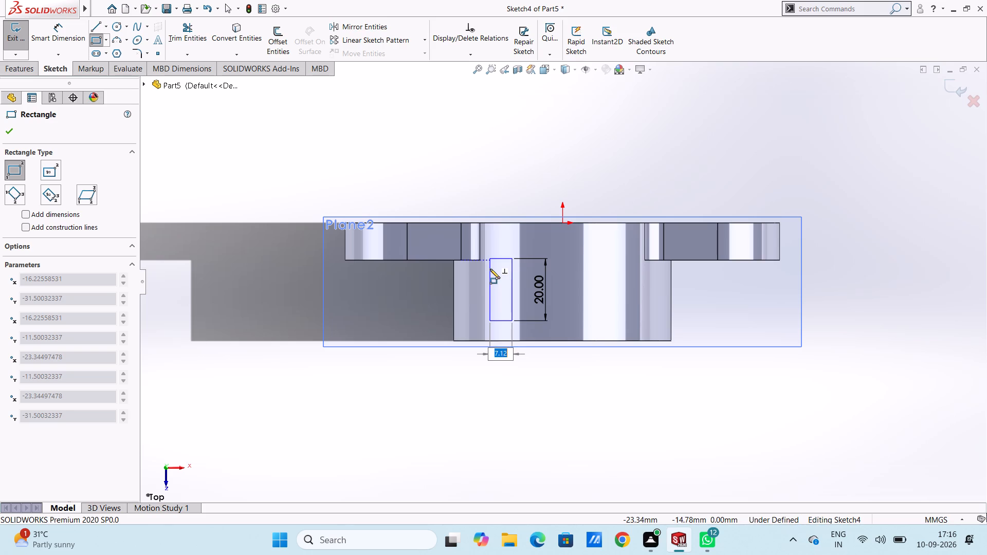
type("10")
key("Return")
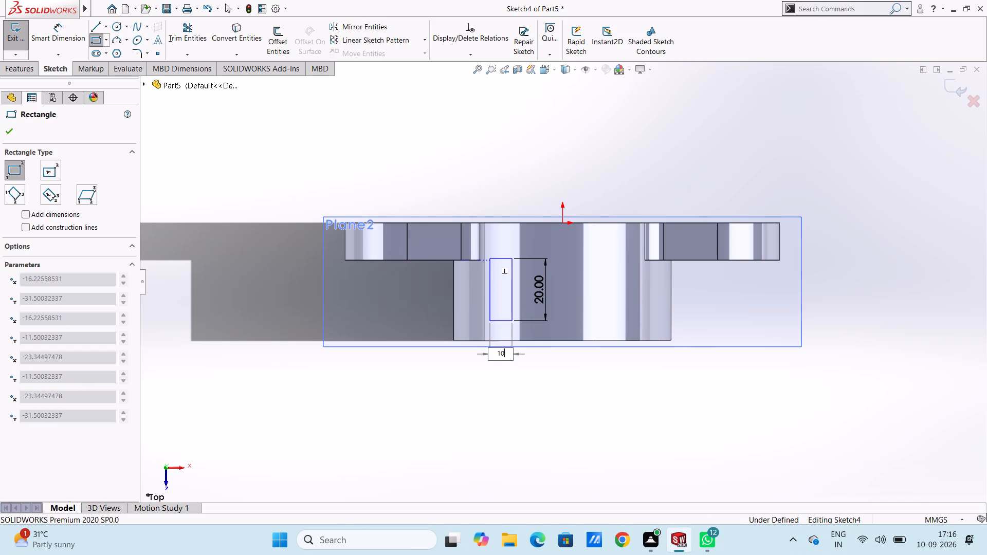
key("Escape")
key("Escape")
key("Escape")
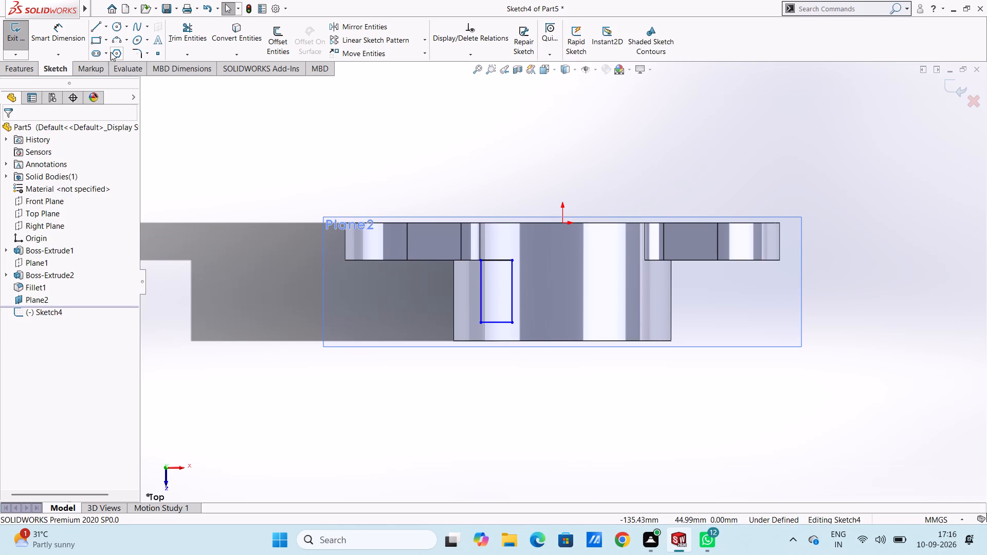
Draw a 38 mm vertical centerline from the origin to the midpoint of the cylinder's far end edge.
left_click(105, 25)
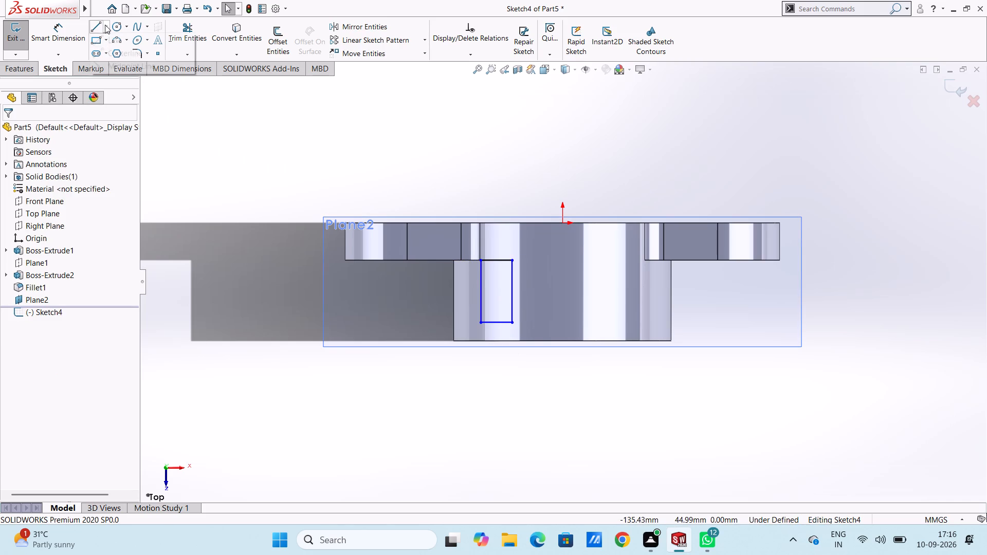
left_click(111, 51)
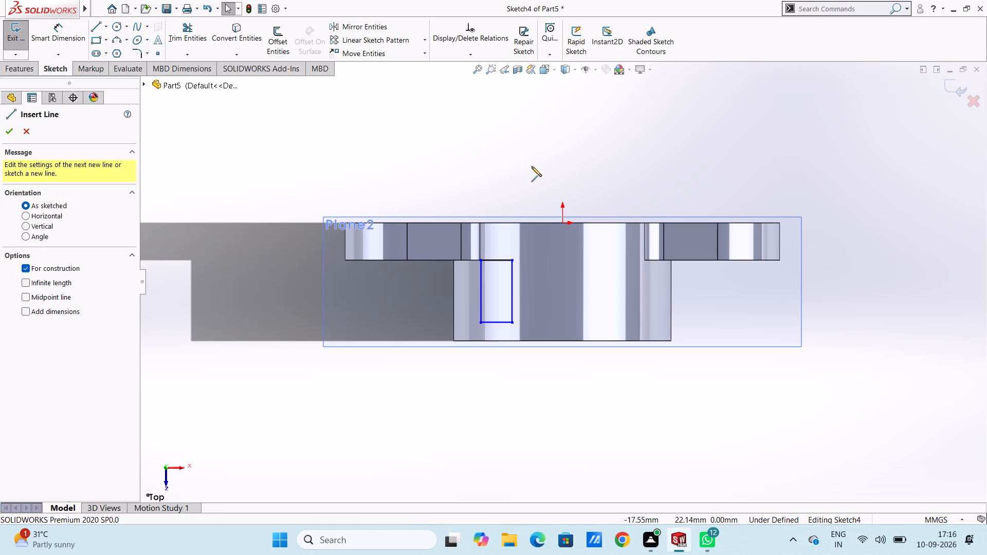
left_click(563, 224)
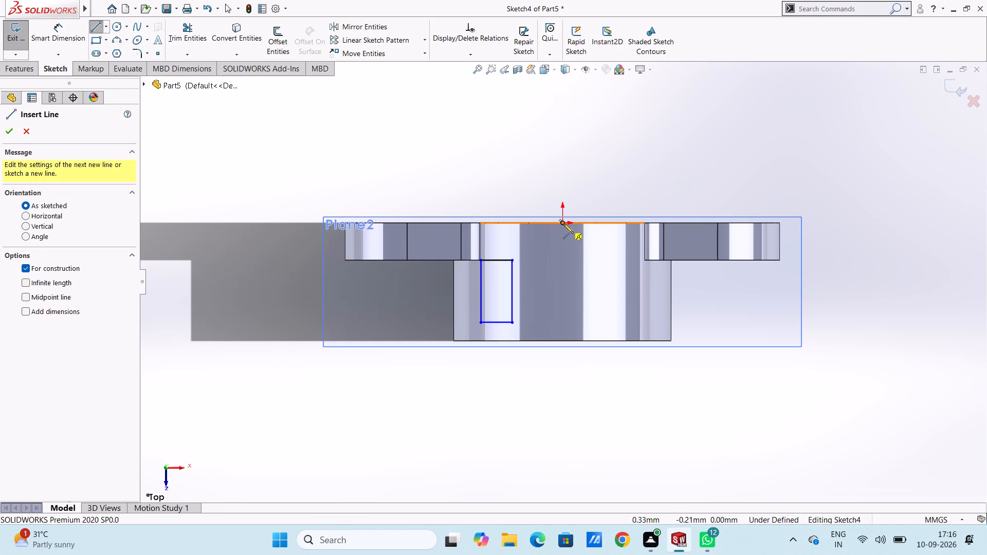
left_click(562, 341)
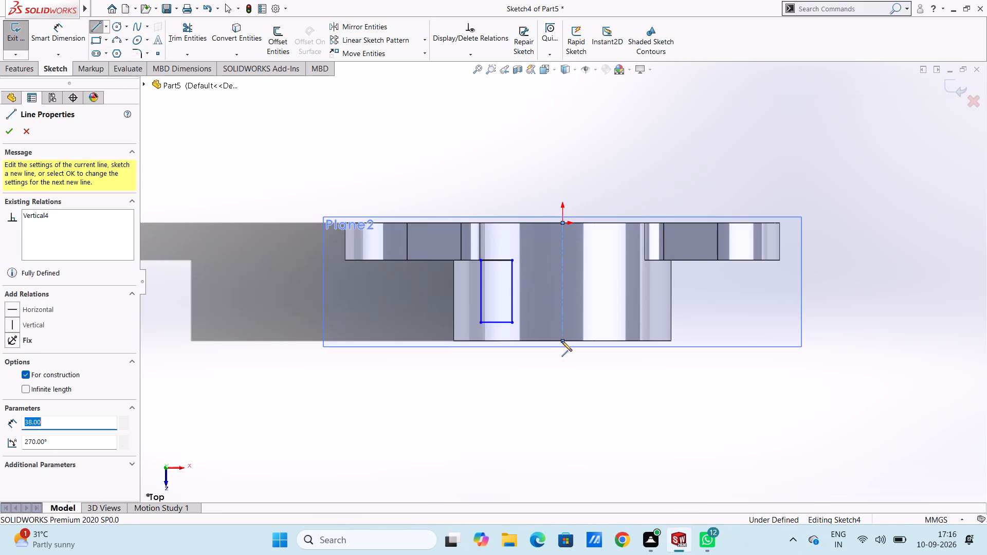
key("Escape")
key("Escape")
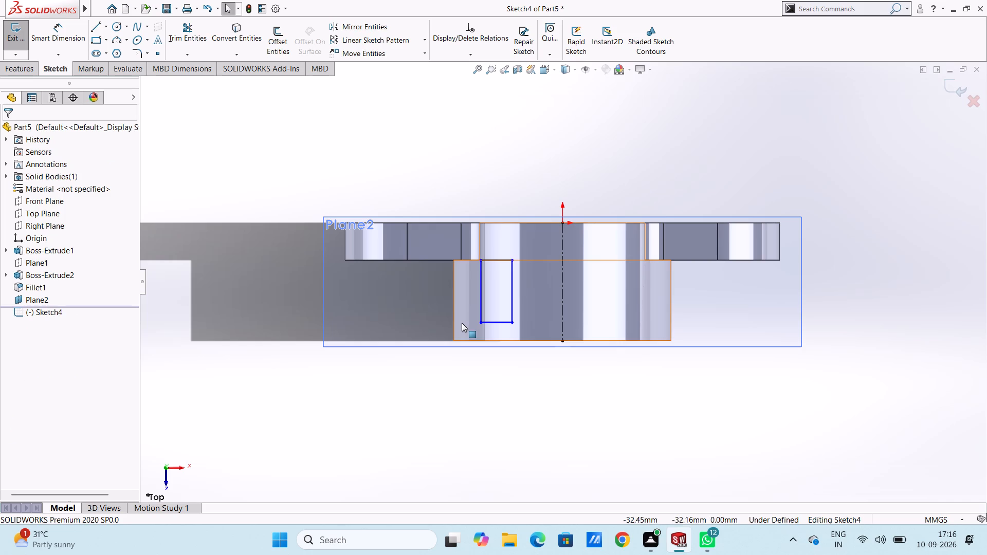
Dimension the gap between the rectangle's lower side and the cylinder's end edge as 6 mm.
left_click(64, 31)
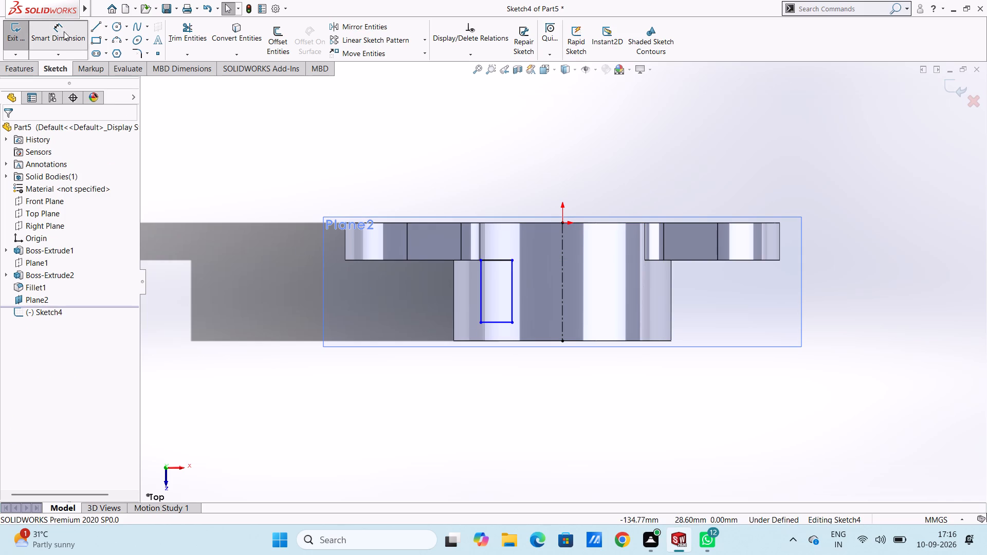
left_click(497, 323)
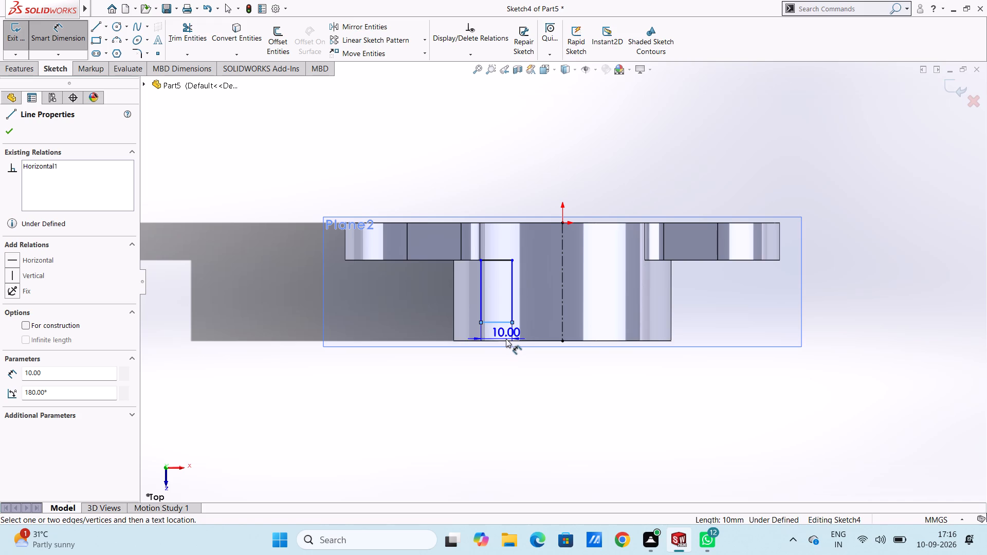
left_click(506, 342)
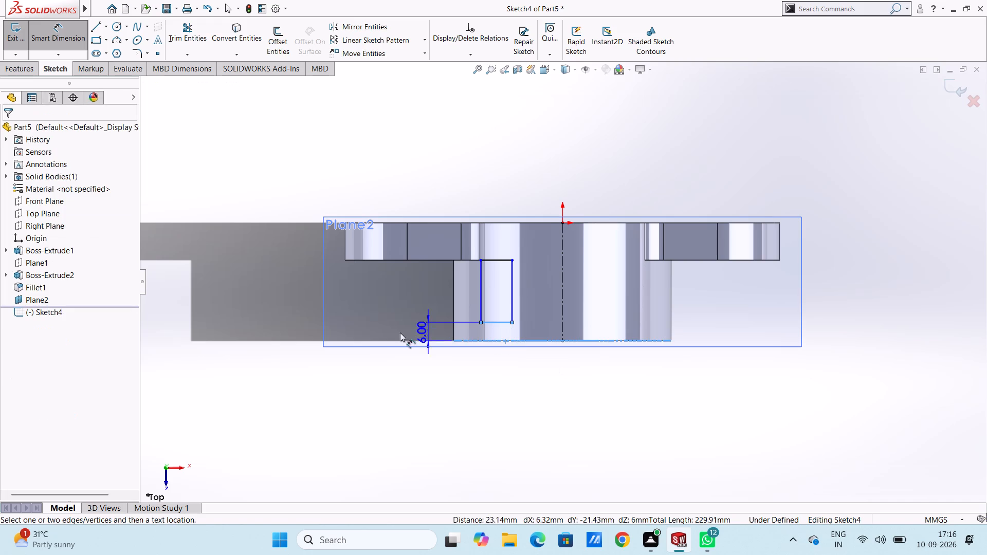
left_click(346, 332)
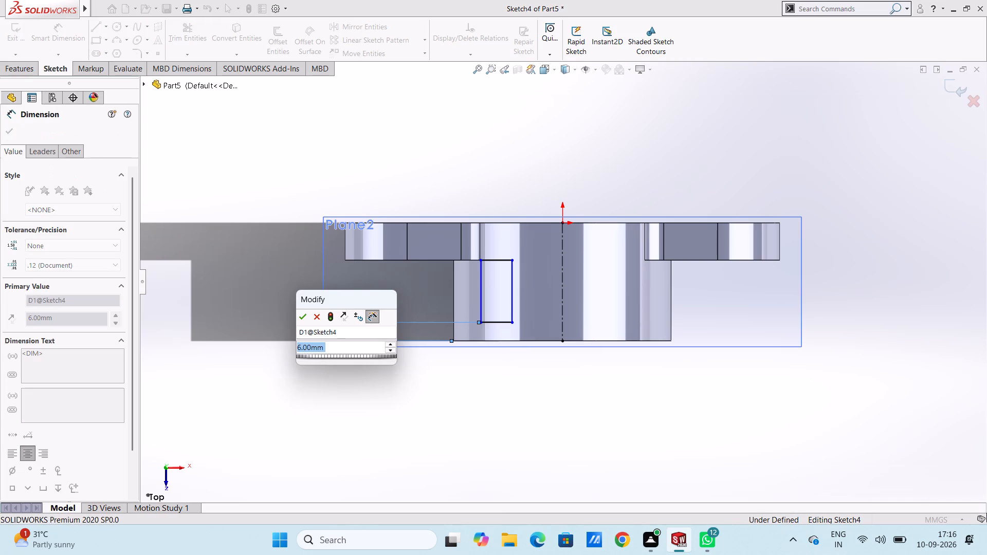
key("Return")
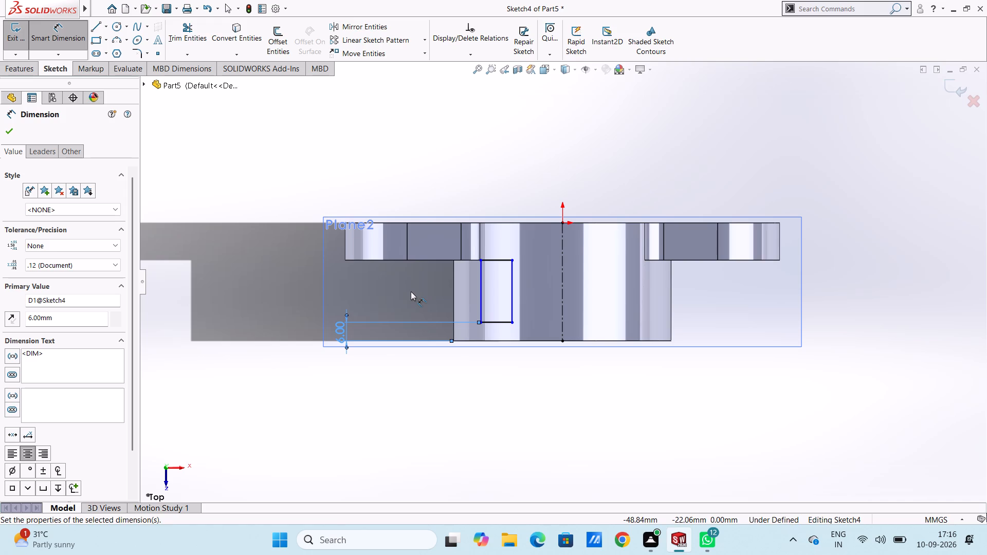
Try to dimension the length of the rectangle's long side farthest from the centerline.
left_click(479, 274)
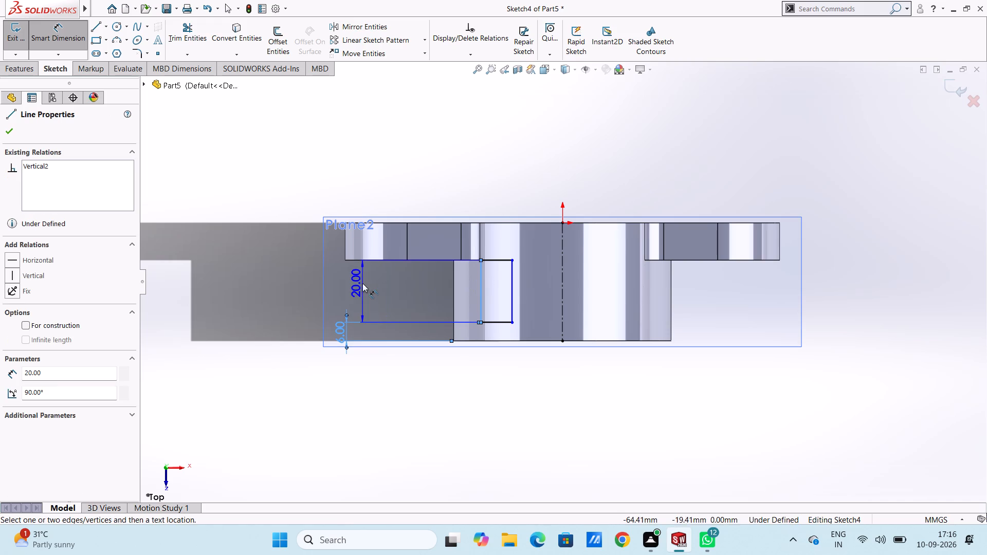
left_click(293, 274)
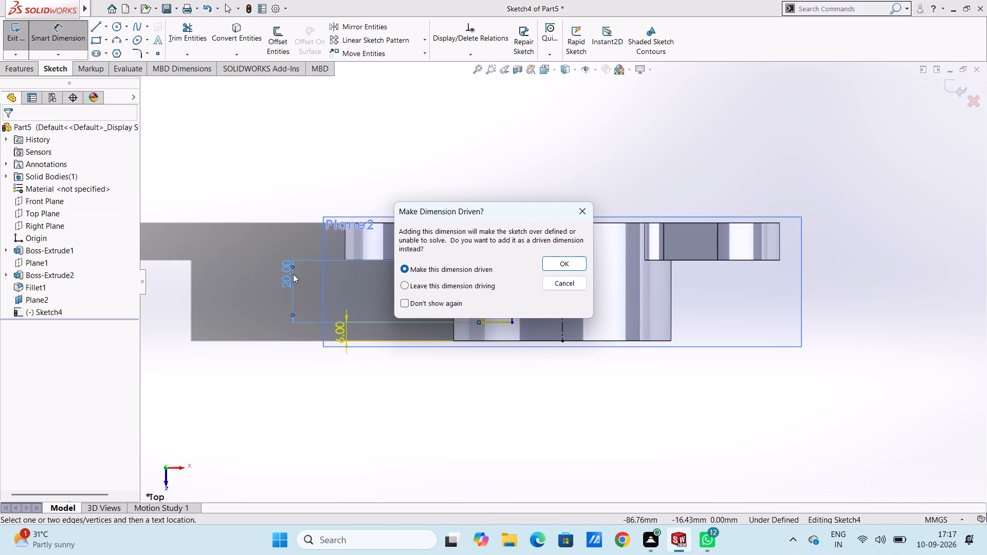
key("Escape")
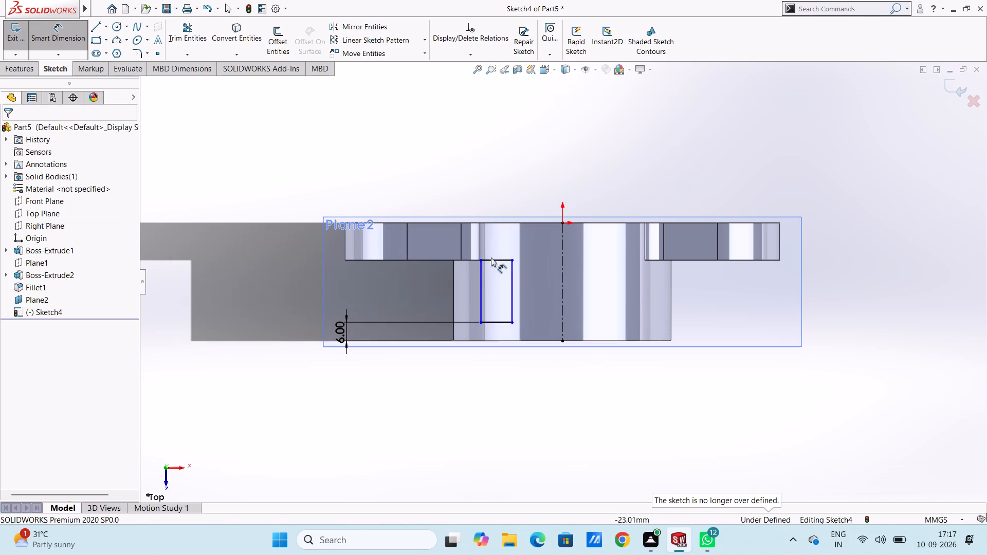
Dimension the rectangle's width as 10 mm along its side next to the flange.
left_click(491, 261)
left_click(503, 156)
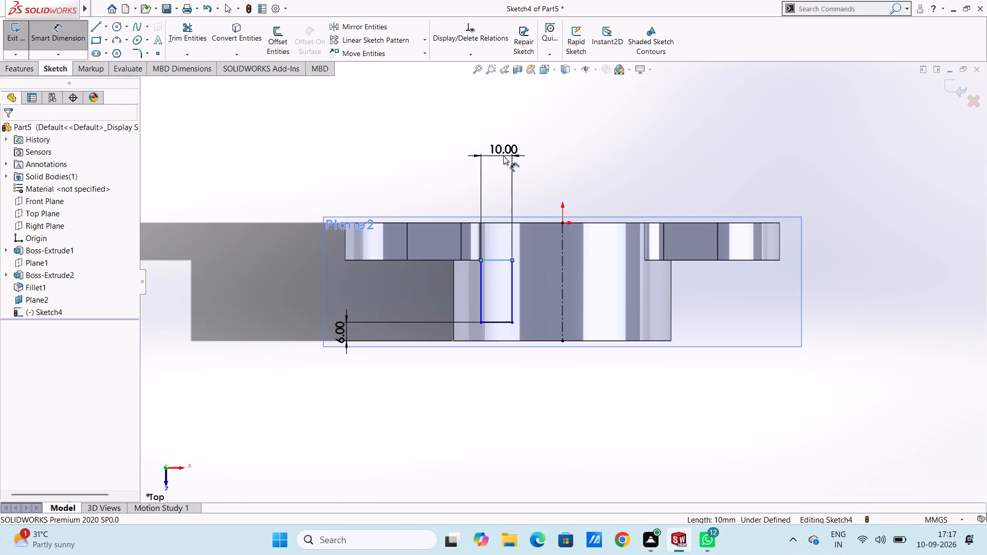
type("10")
key("Return")
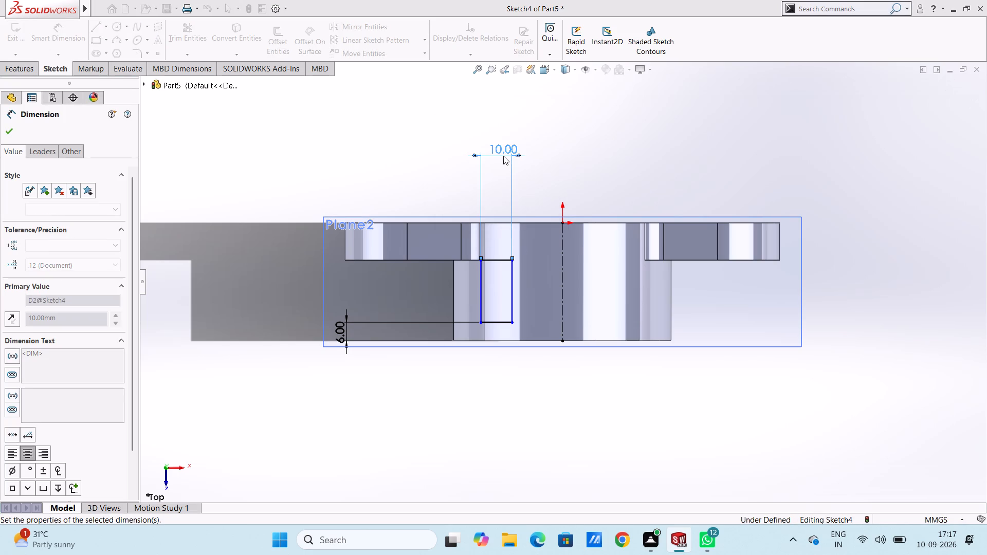
left_click(542, 164)
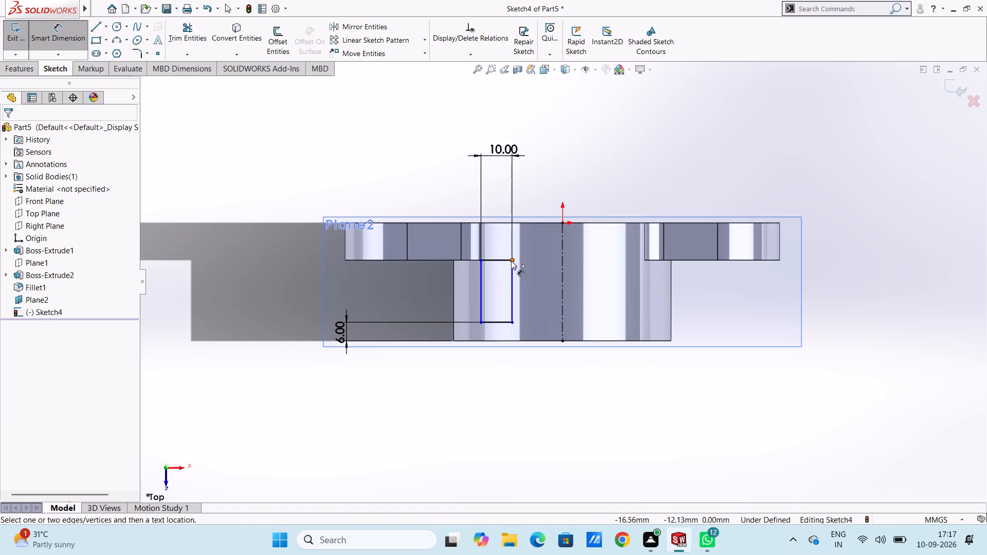
key("Escape")
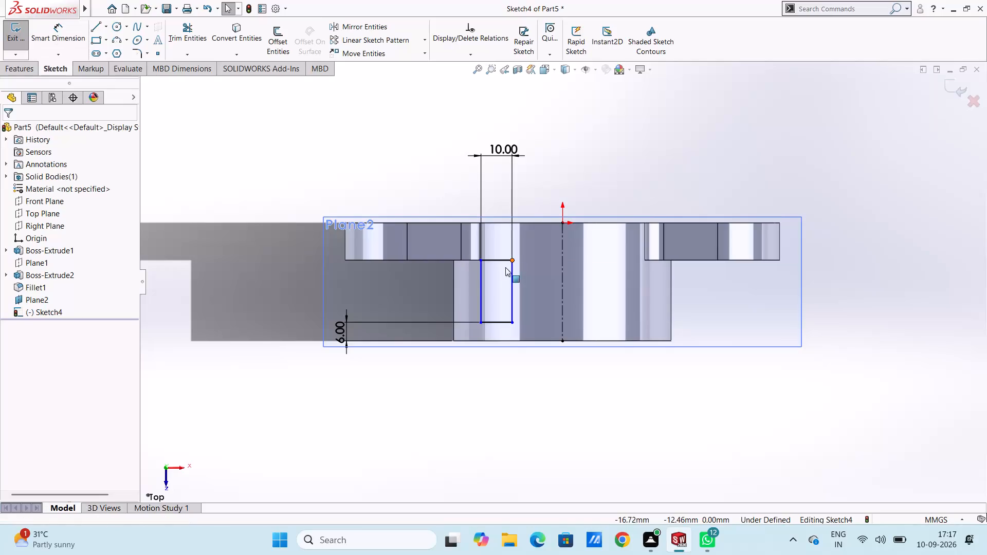
Mirror the rectangle's four sides about the vertical centerline, keeping the original.
left_click(479, 289)
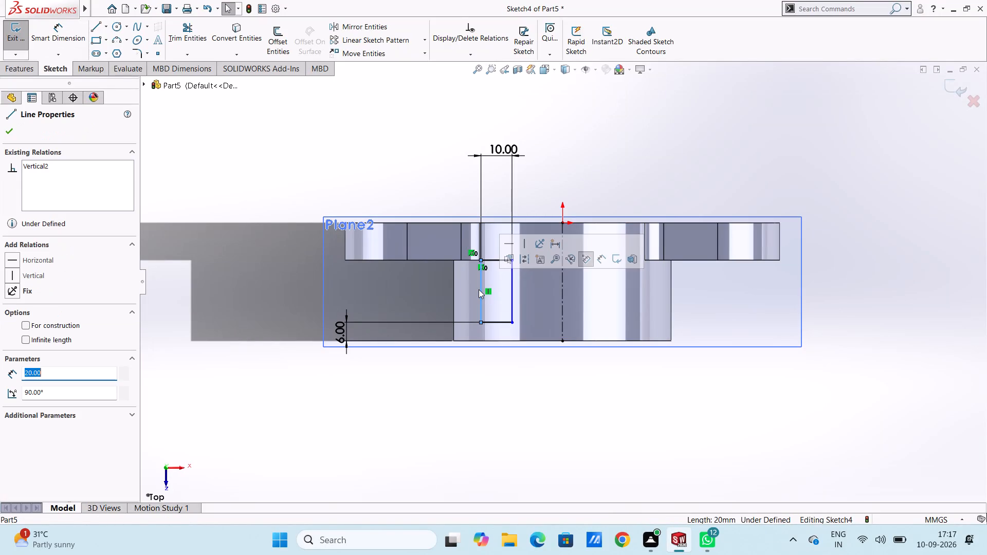
left_click(497, 259, "ctrl")
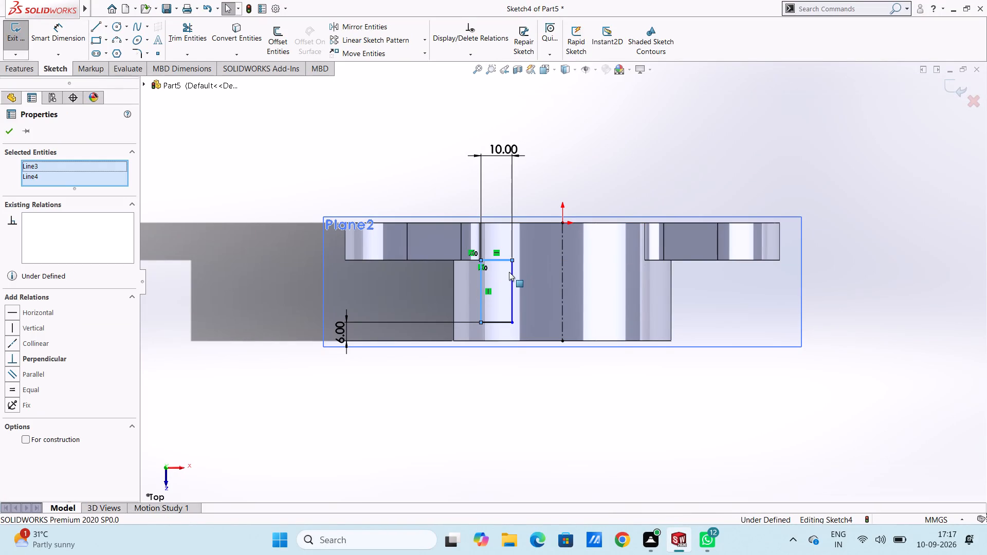
left_click(510, 274, "ctrl")
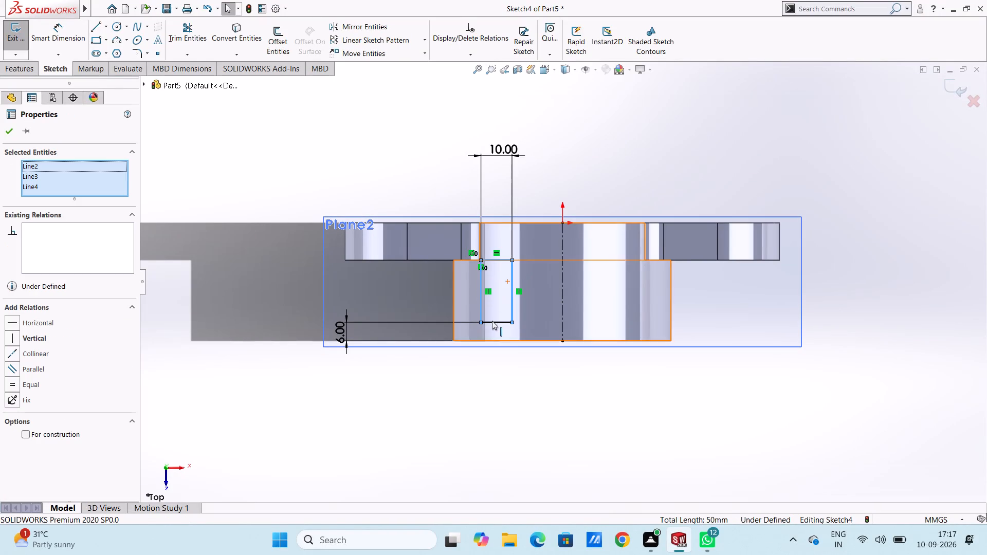
left_click(491, 322, "ctrl")
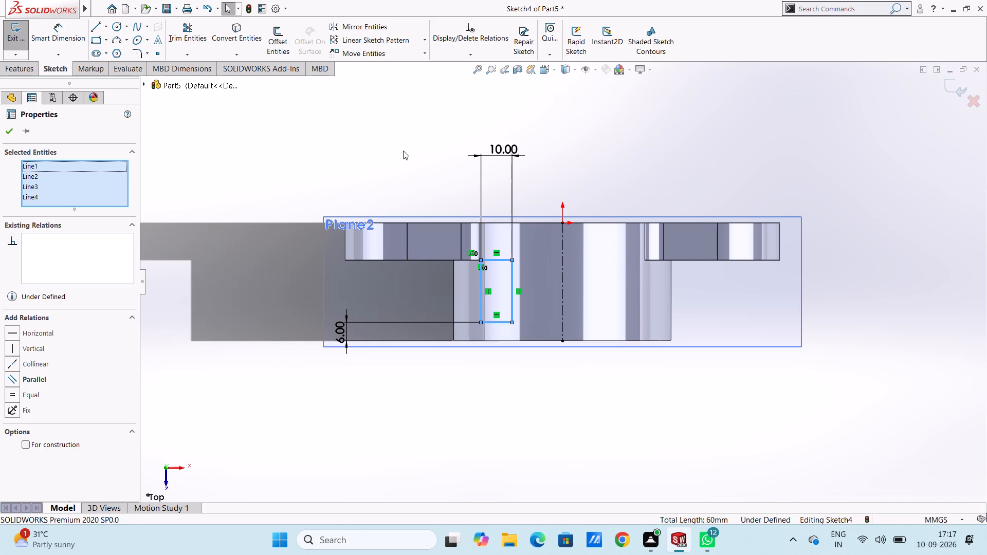
left_click(384, 27)
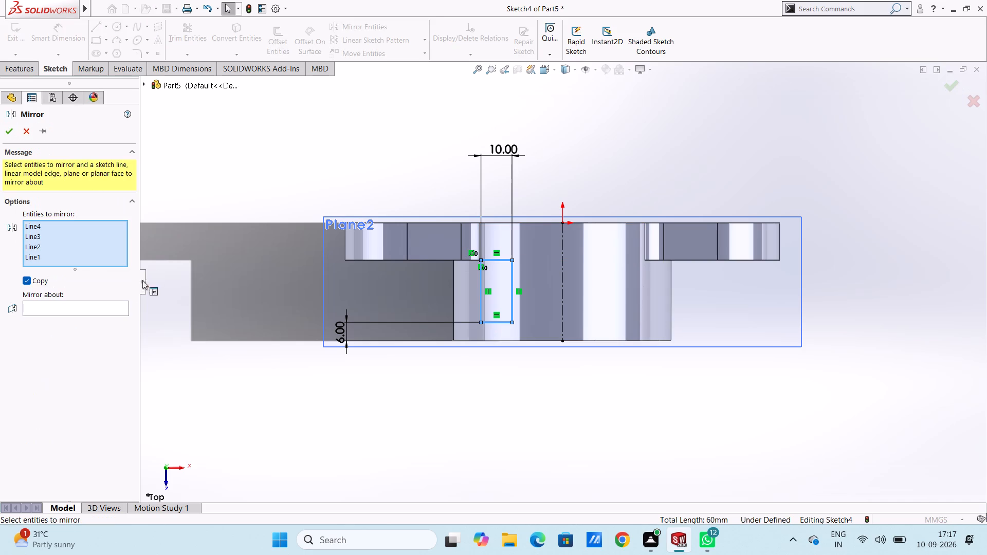
left_click(112, 307)
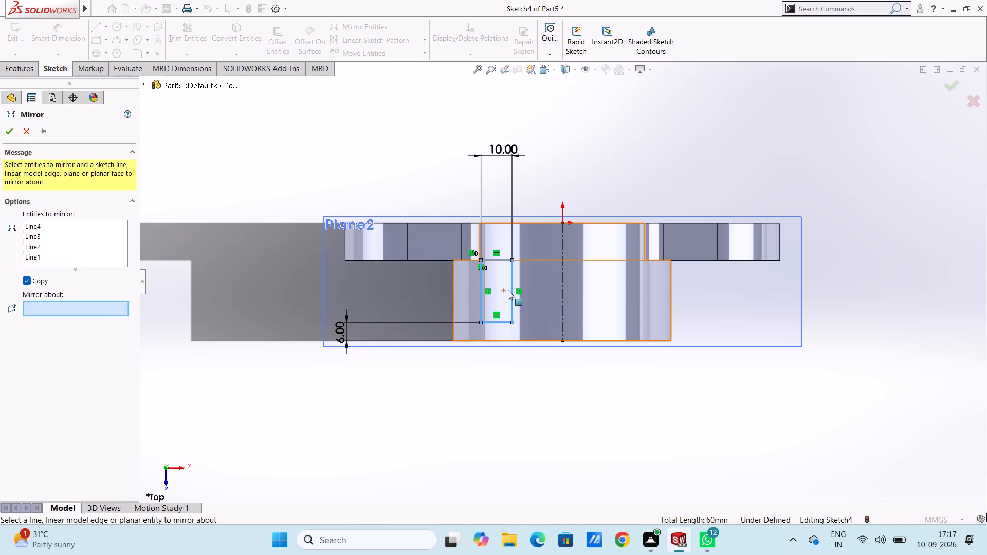
left_click(562, 290)
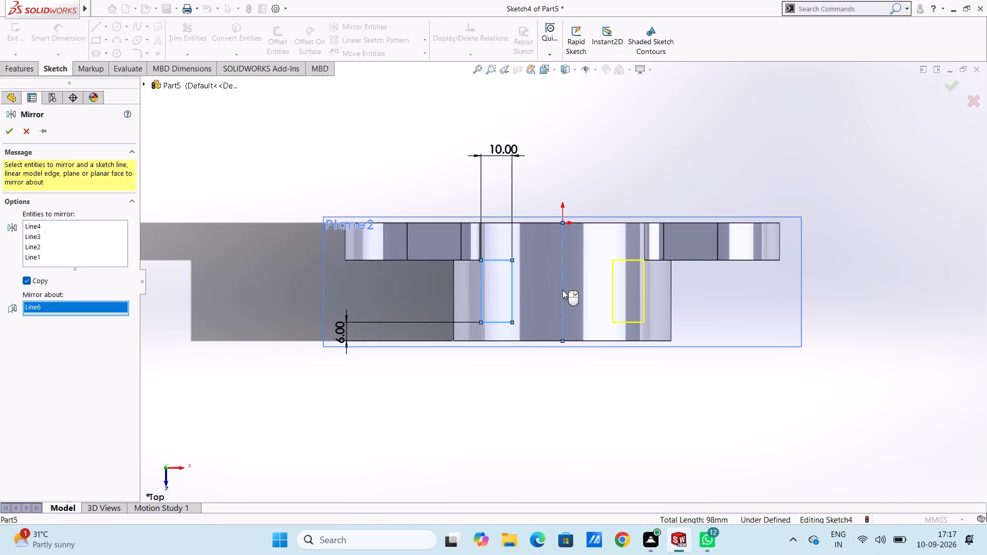
left_click(259, 302)
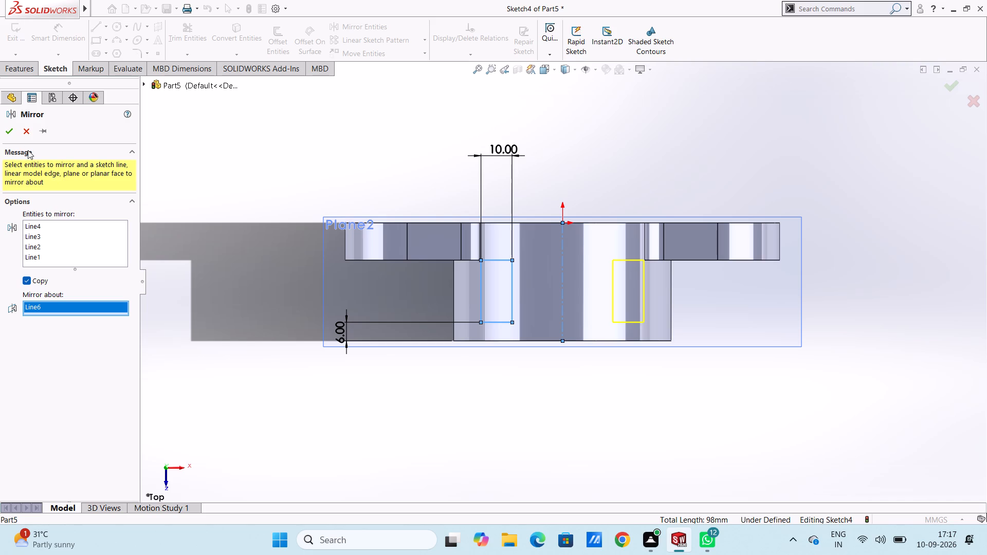
scroll(5, 130, "right", 4)
left_click(5, 130)
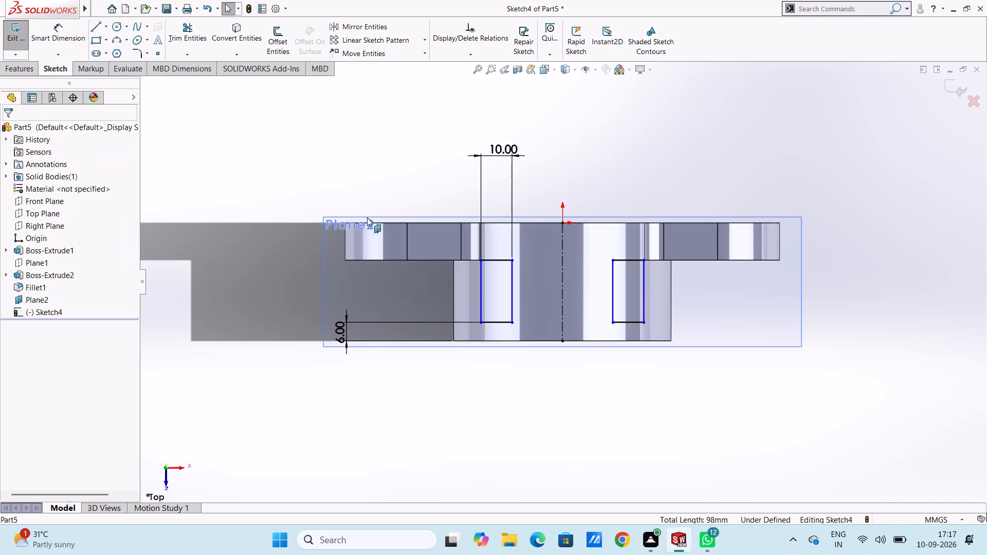
Dimension the gap between the facing lower corners of the two rectangles as 30 mm.
left_click(72, 33)
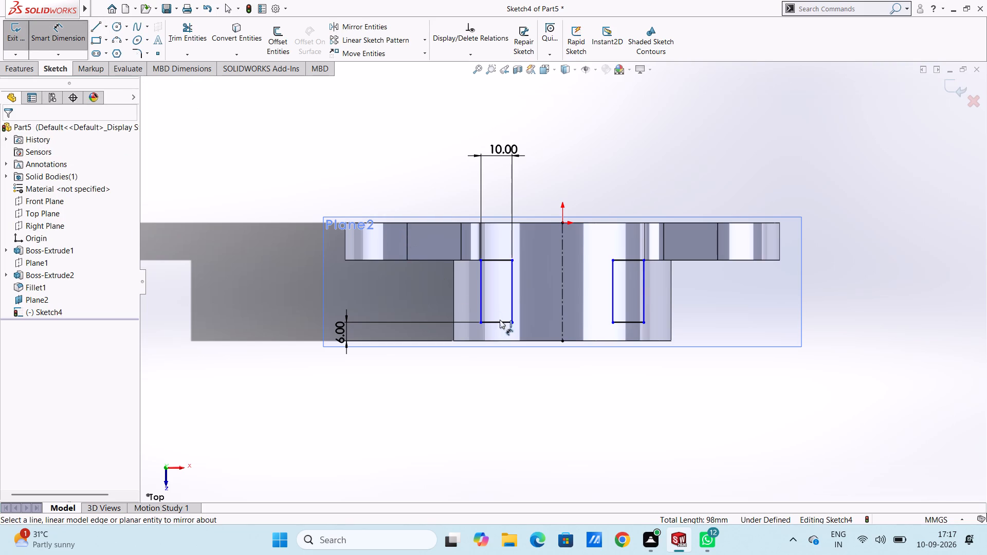
left_click(513, 323)
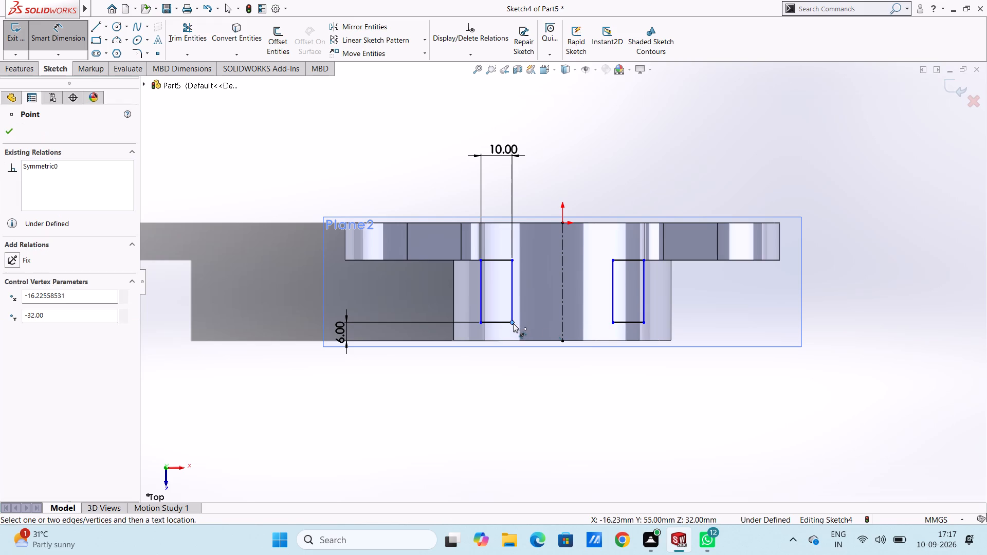
left_click(612, 322)
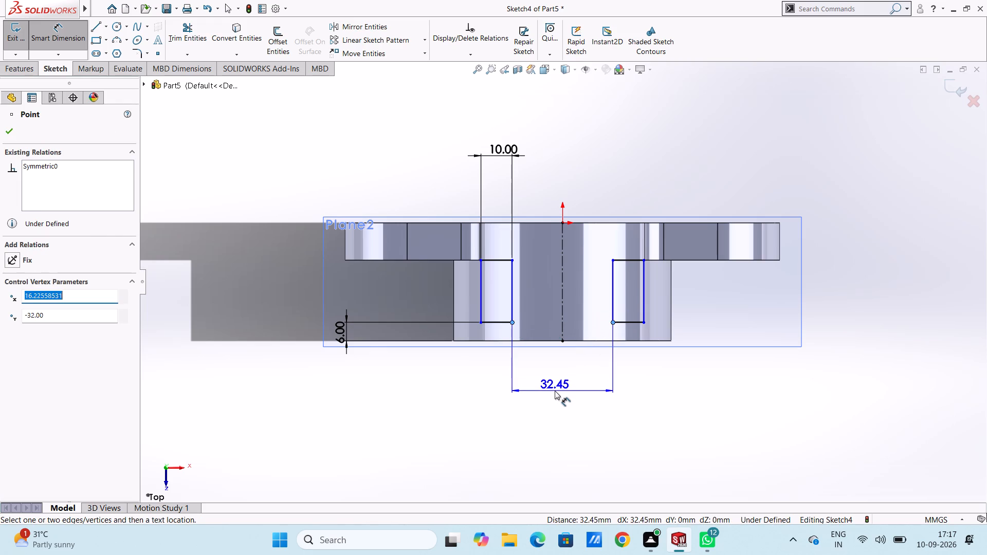
left_click(555, 391)
type("30")
key("Return")
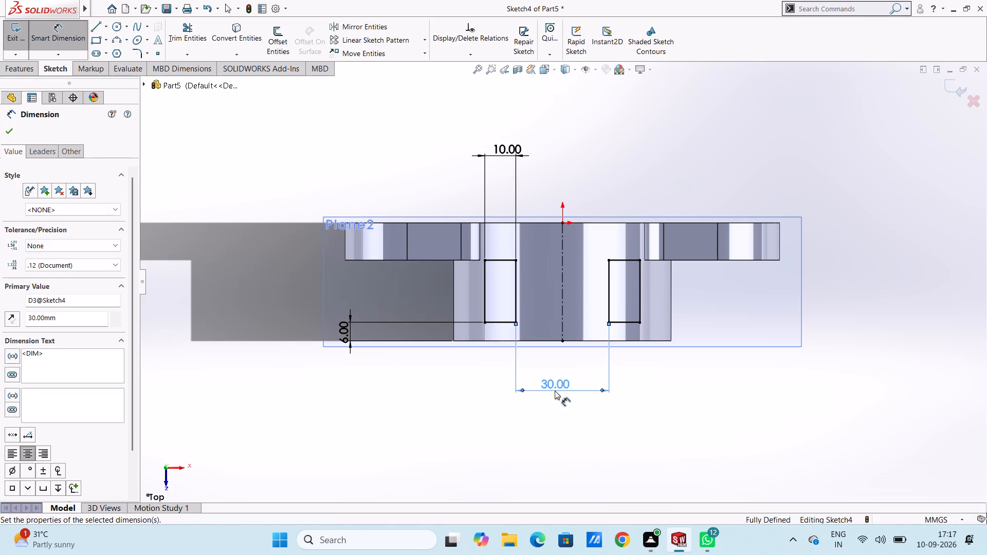
left_click(552, 419)
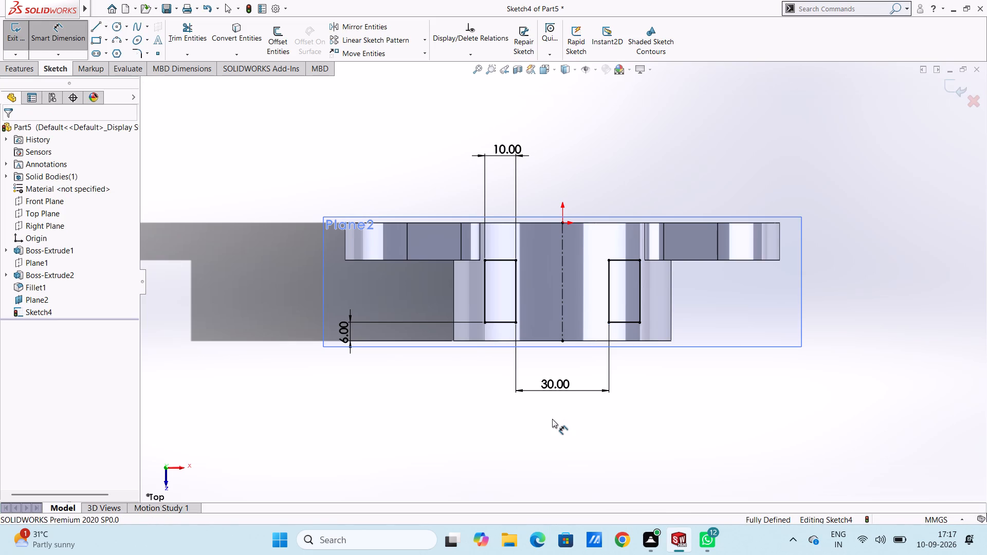
Set up a blind Boss-Extrude of both rectangles toward the cylinder, trying depths of 15, 25 and 30 mm and settling on 32 mm.
key("ctrl+7")
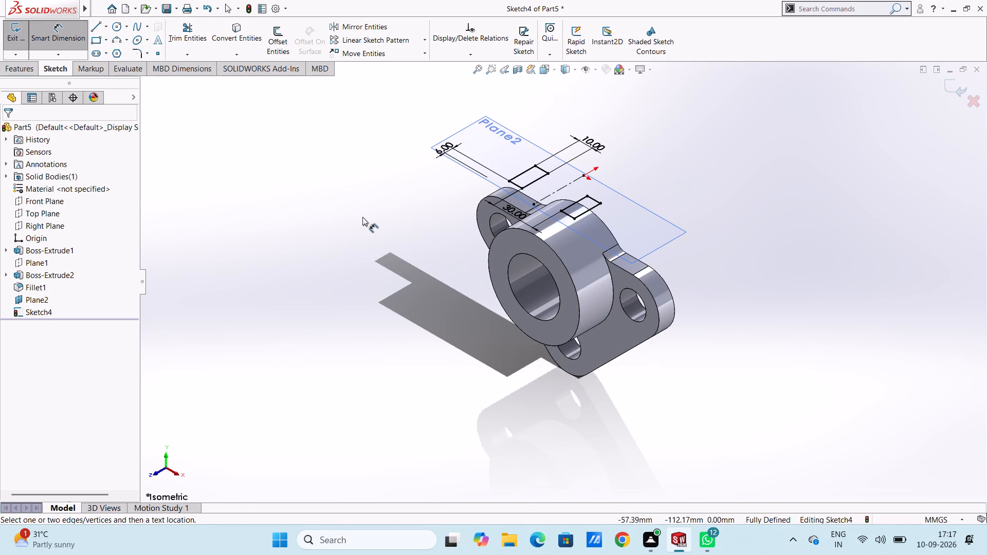
key("ctrl+1")
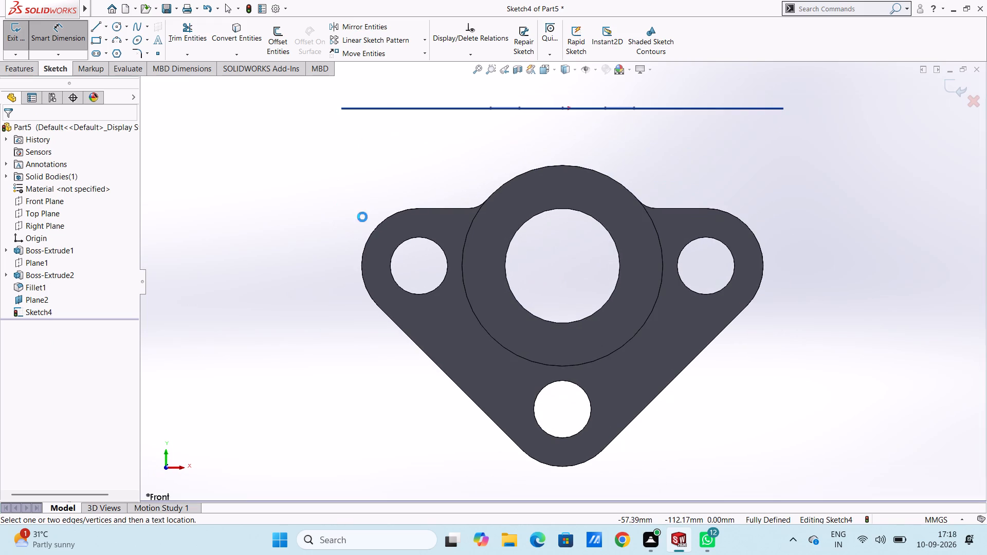
left_click(23, 63)
left_click(20, 36)
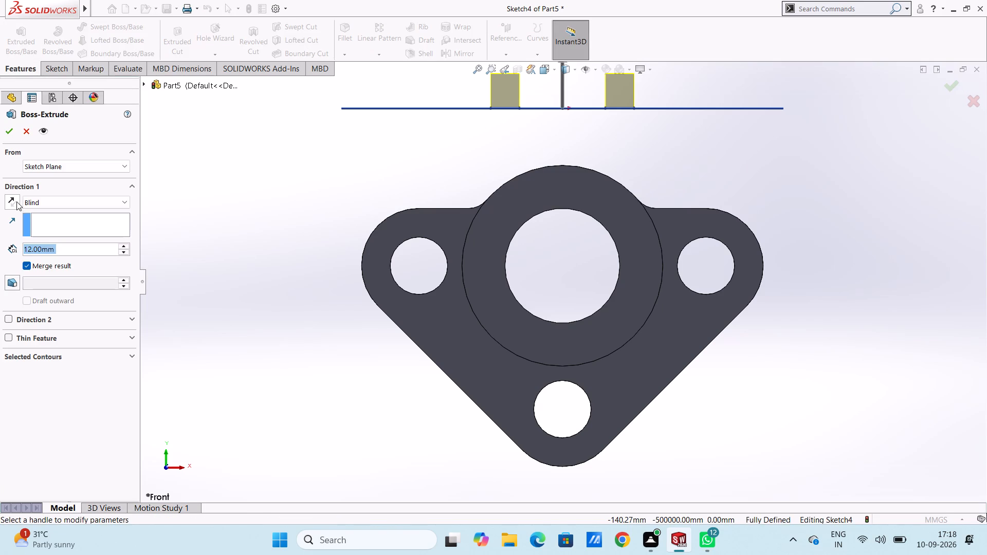
left_click(13, 205)
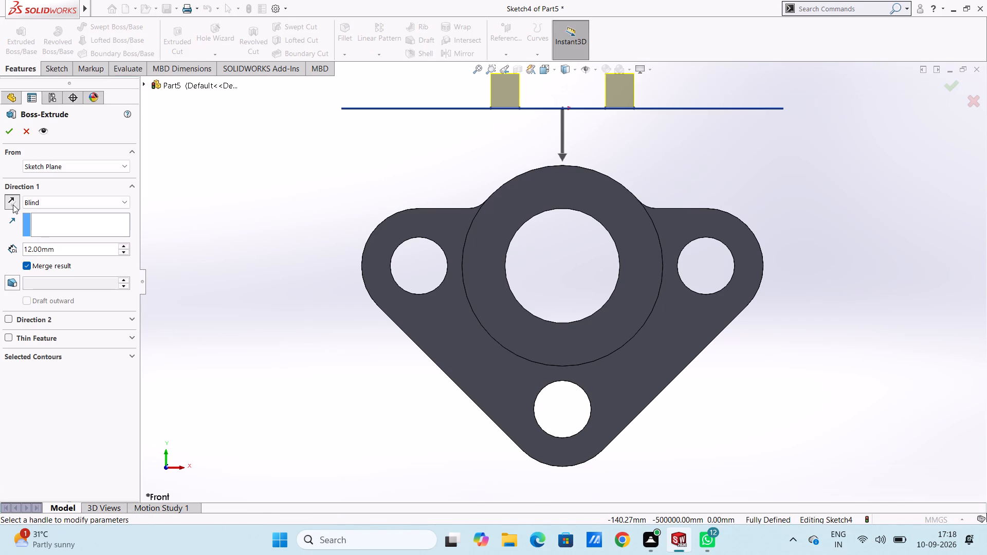
double_click(64, 252)
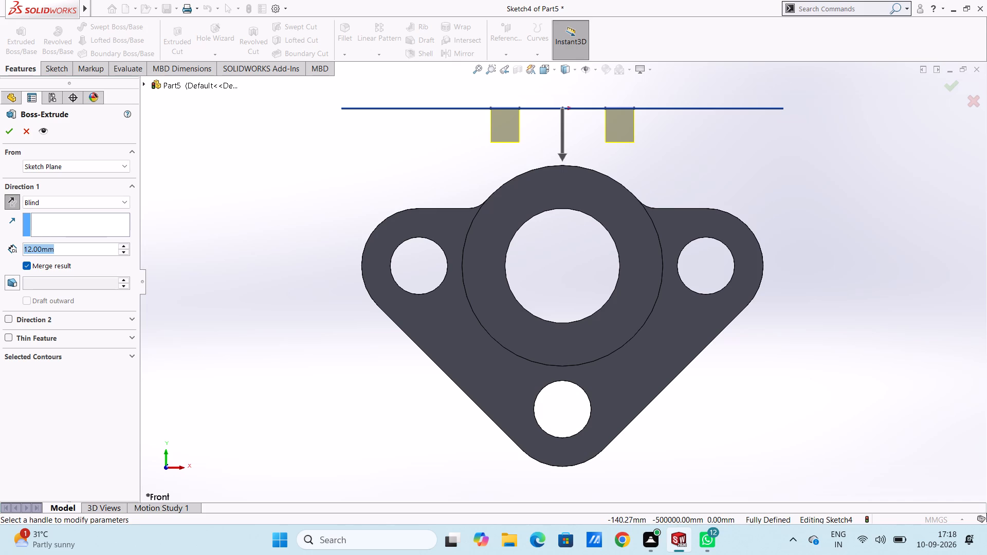
type("15")
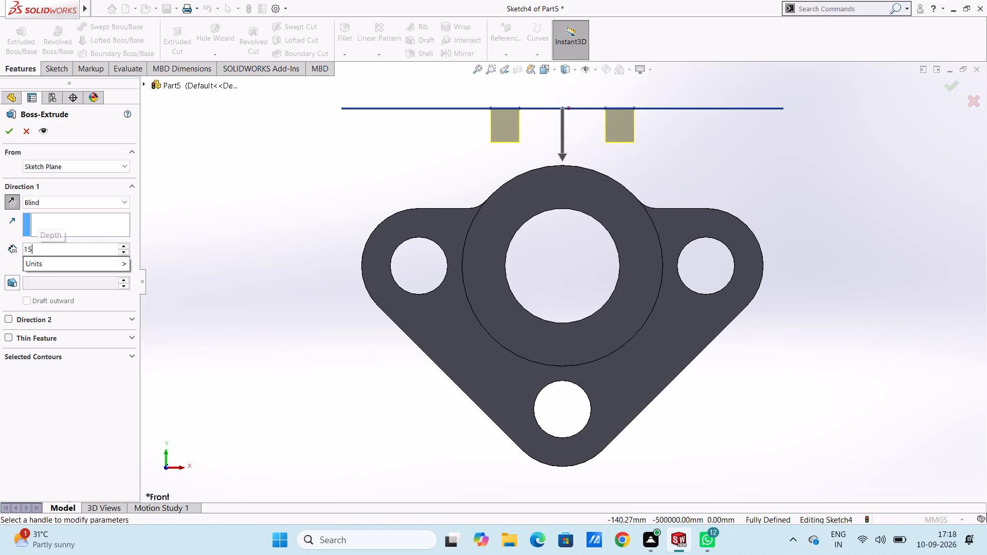
key("Return")
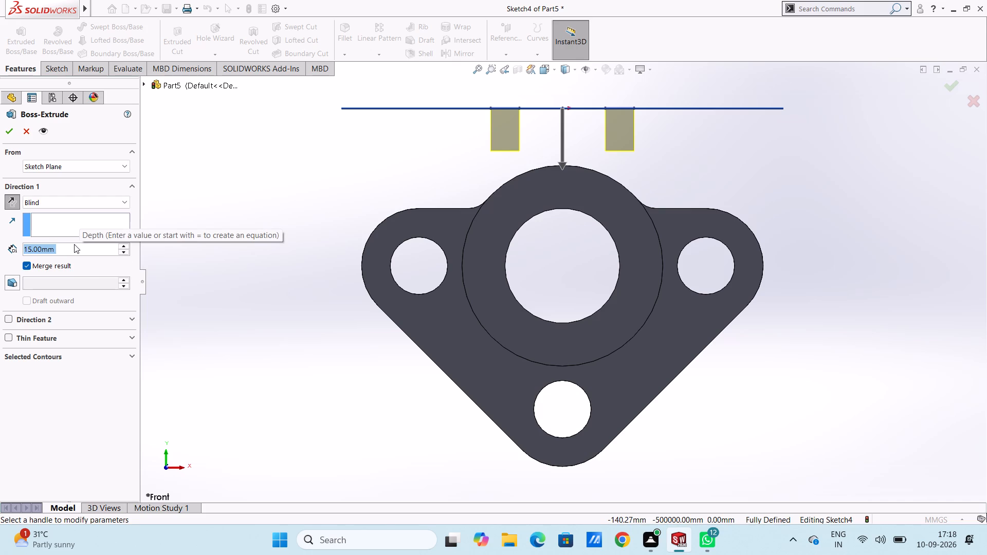
type("25")
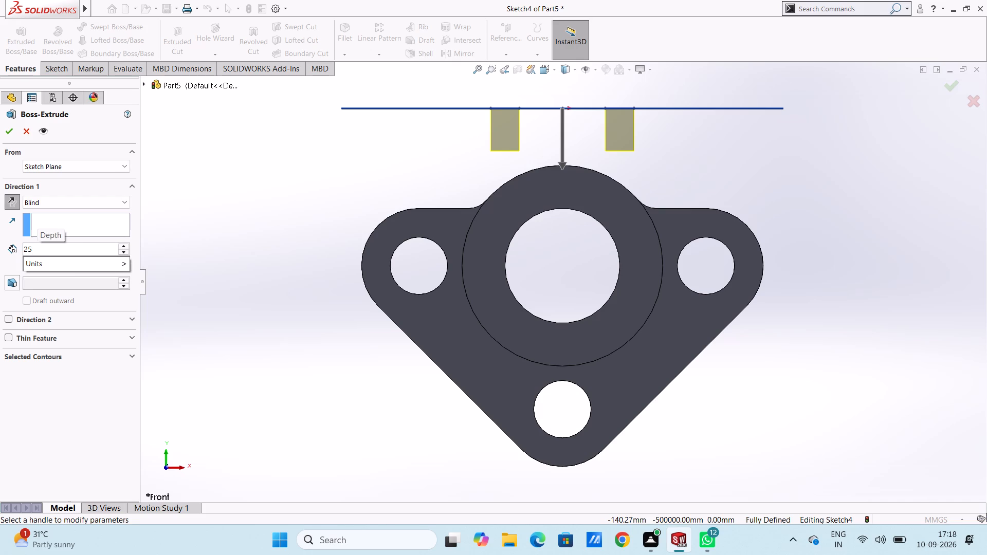
key("Return")
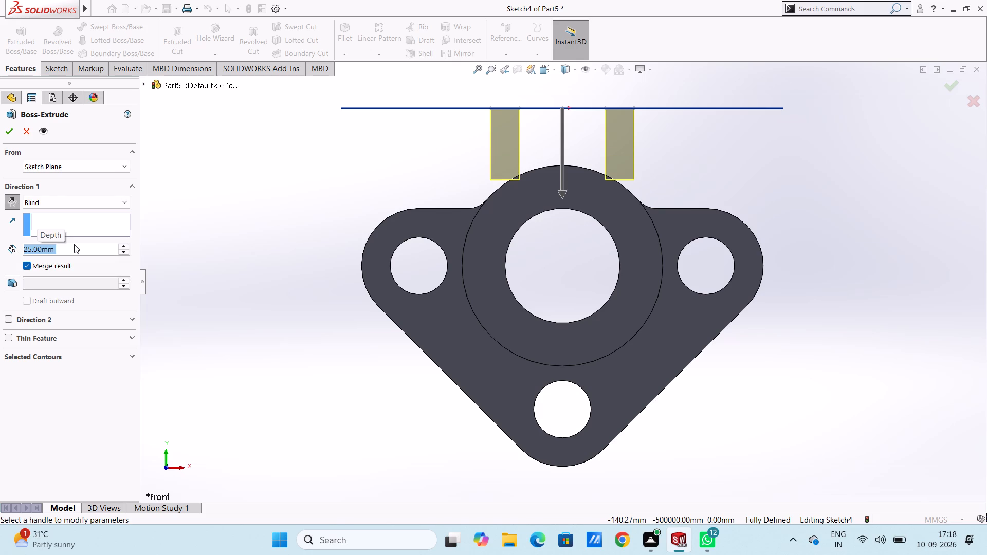
type("30")
key("Return")
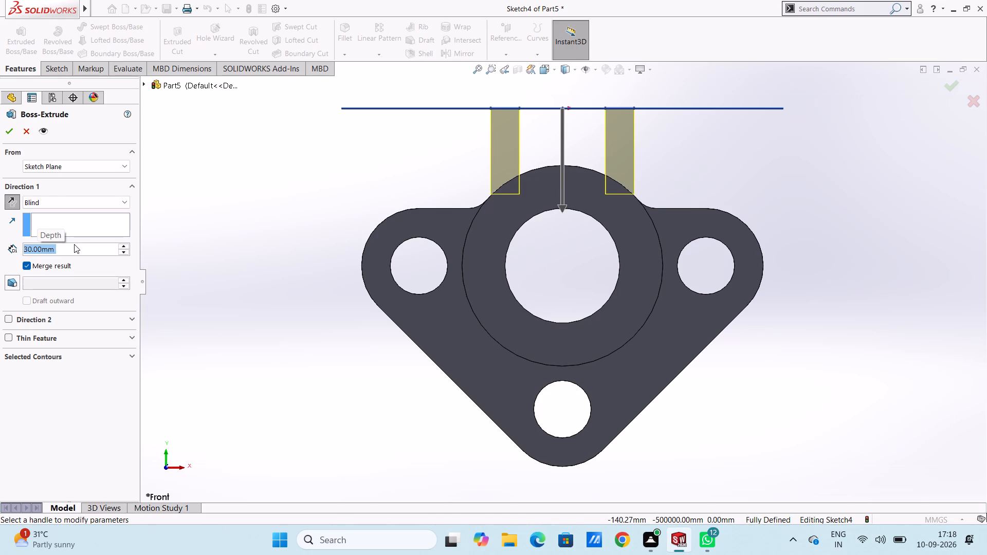
type("30")
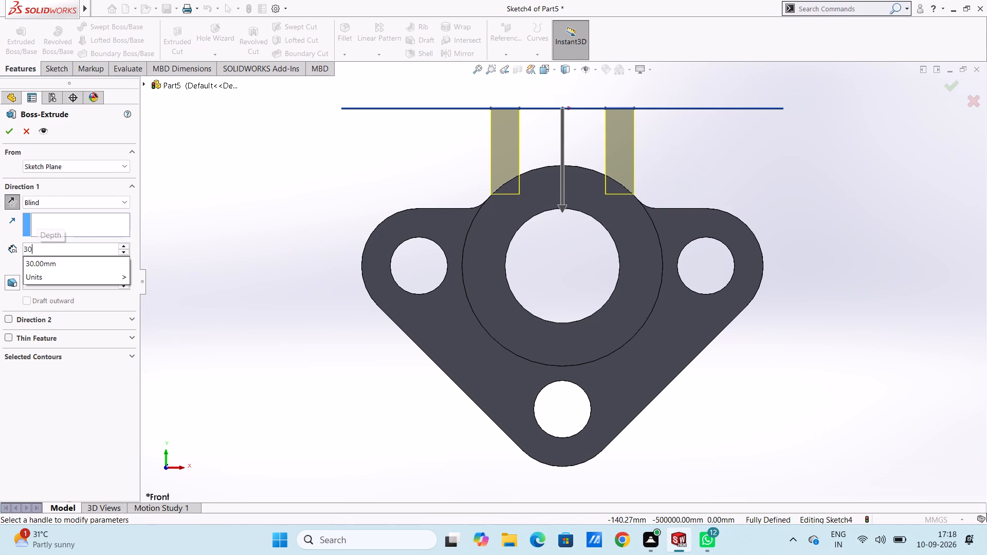
type("32")
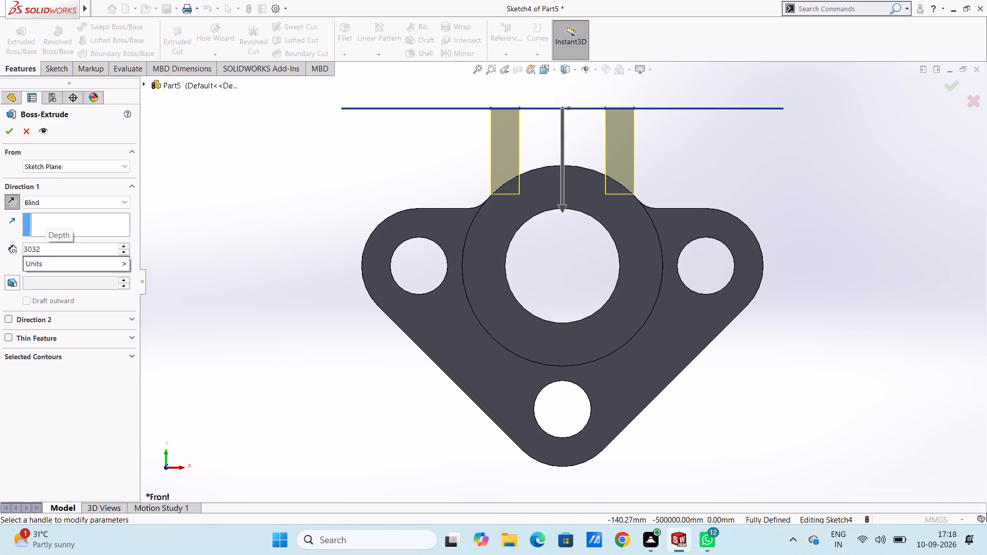
key("BackSpace")
key("BackSpace")
key("BackSpace")
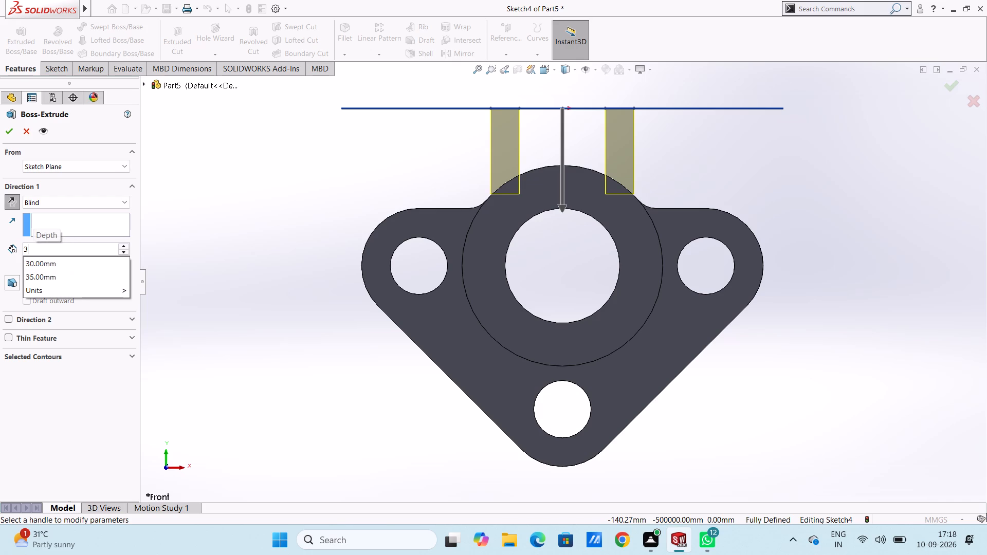
key("2")
key("Return")
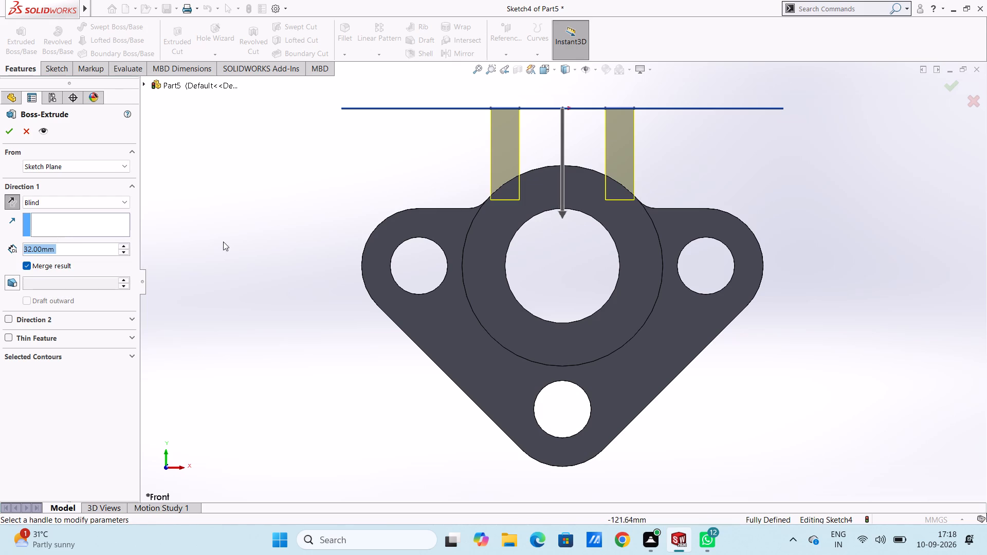
Check the two-post extrusion preview from several angles and finish the 32 mm Boss-Extrude with merged result.
right_click(262, 244)
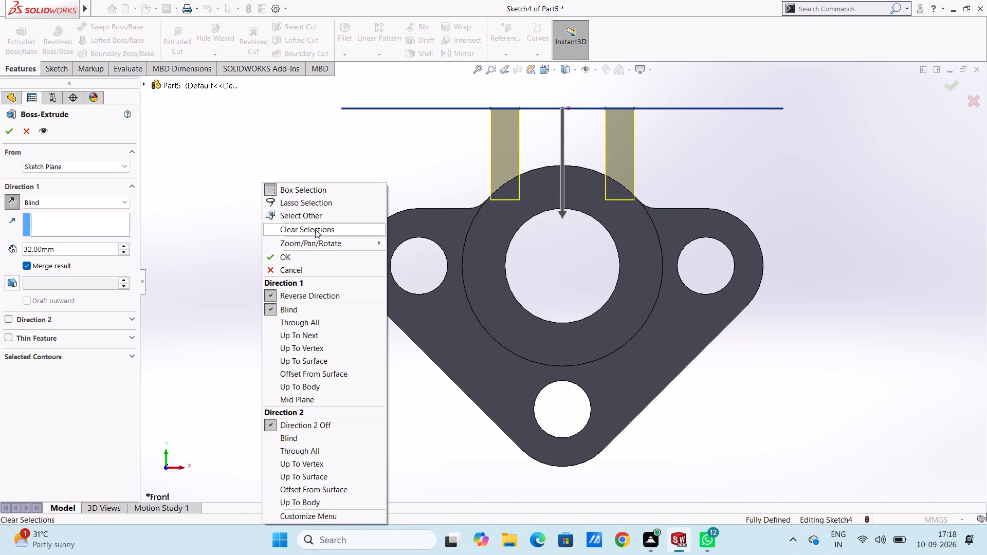
left_click(318, 240)
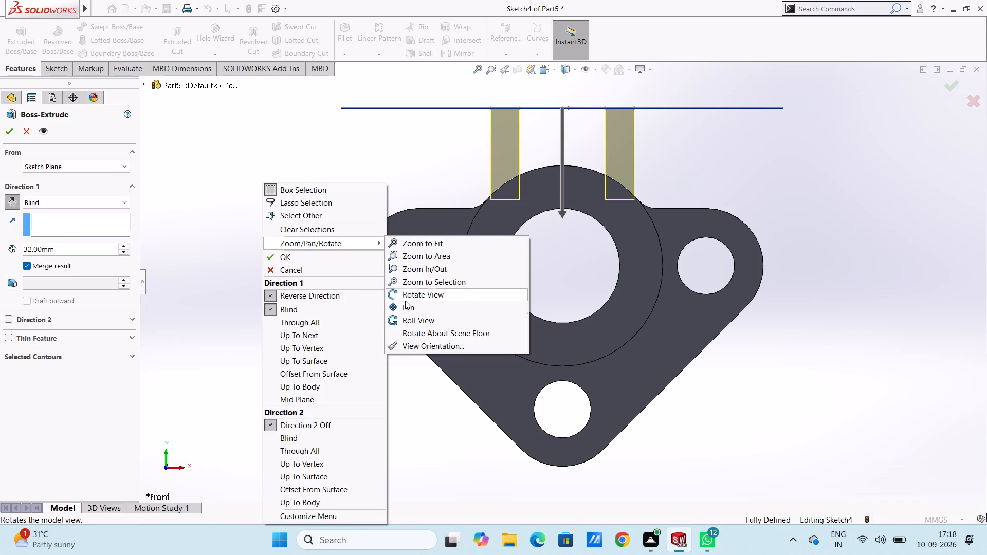
left_click(405, 296)
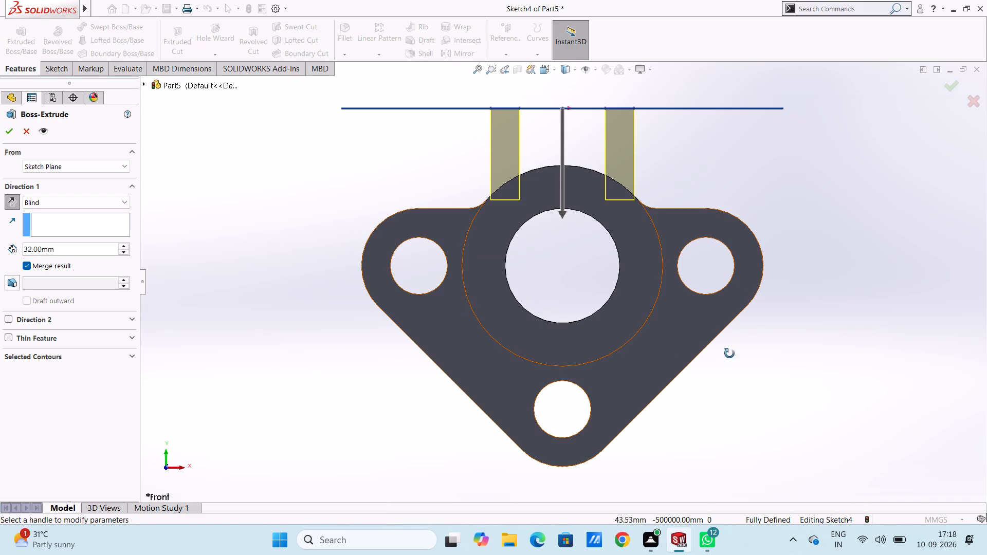
left_click_drag(824, 357, 718, 374)
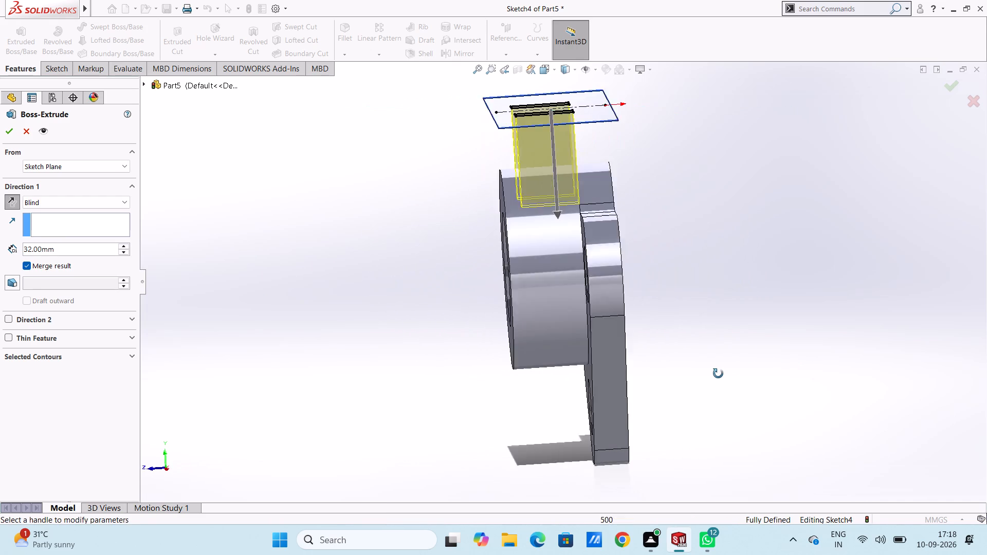
left_click_drag(718, 374, 731, 351)
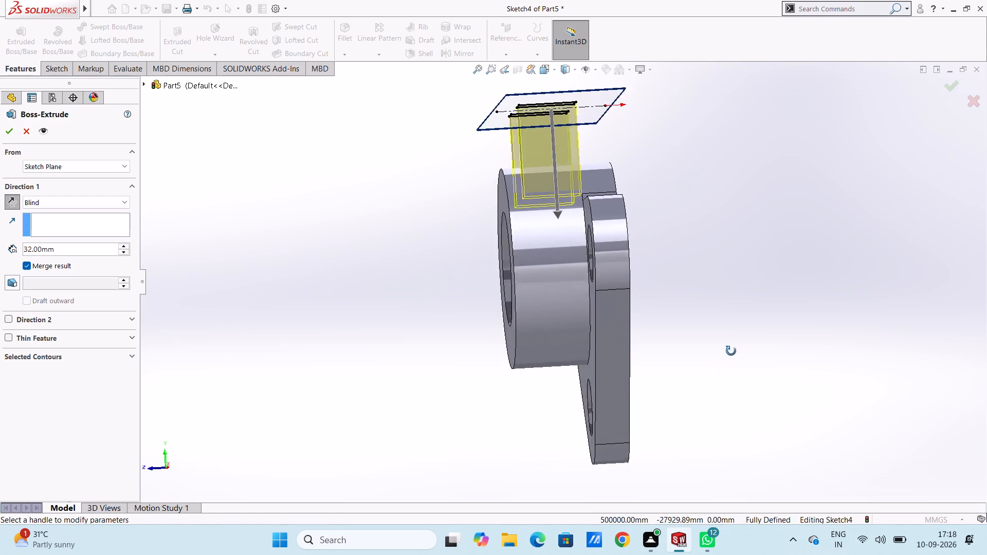
left_click_drag(731, 351, 849, 351)
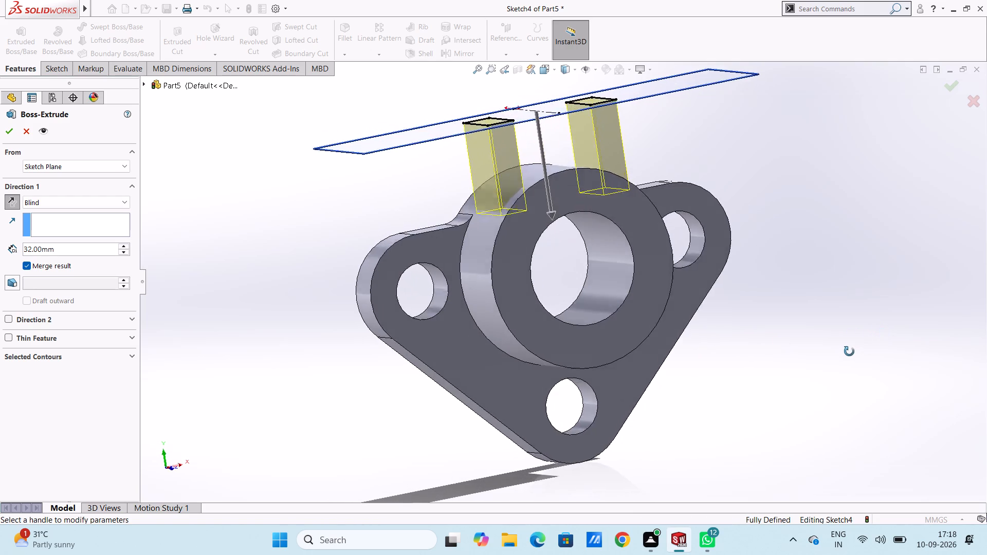
left_click_drag(849, 351, 831, 354)
key("Escape")
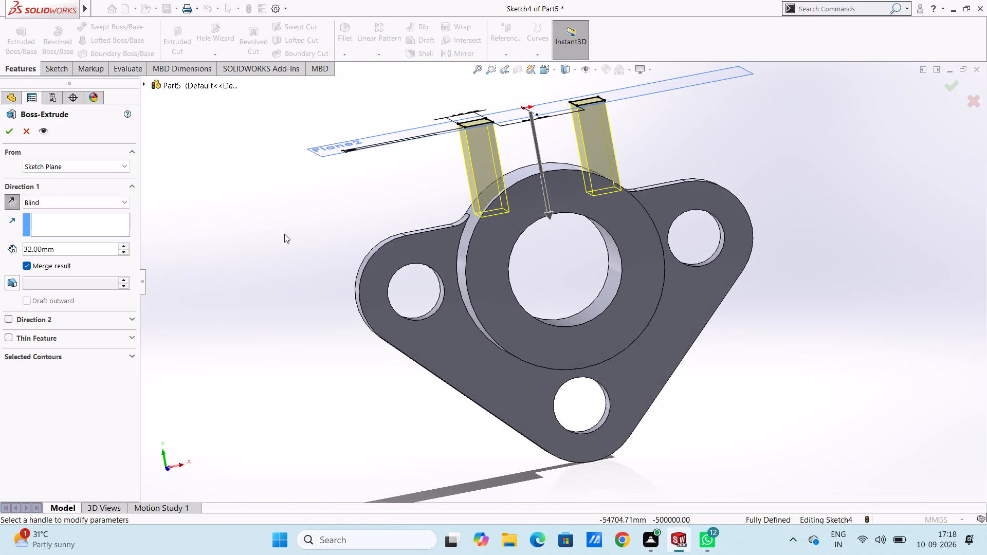
left_click(8, 131)
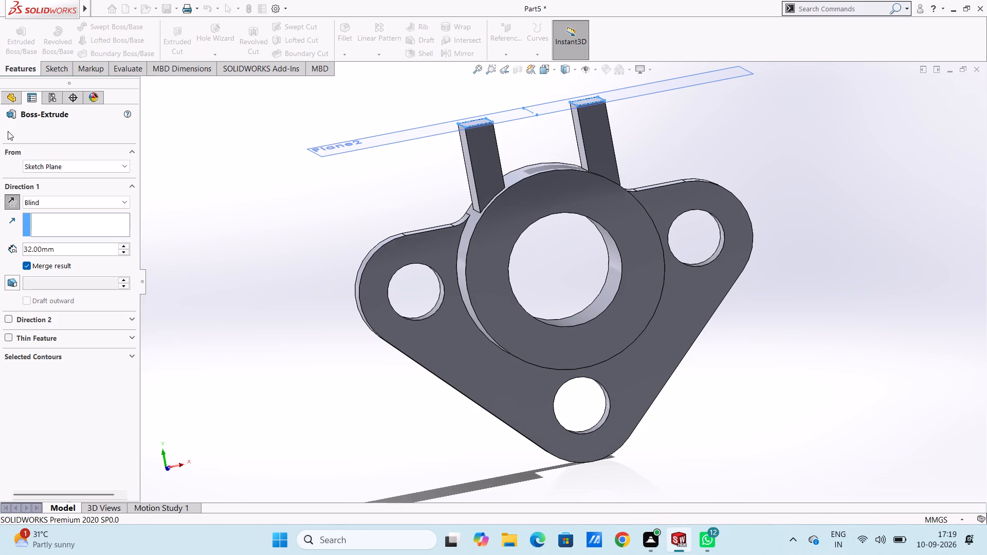
left_click(266, 182)
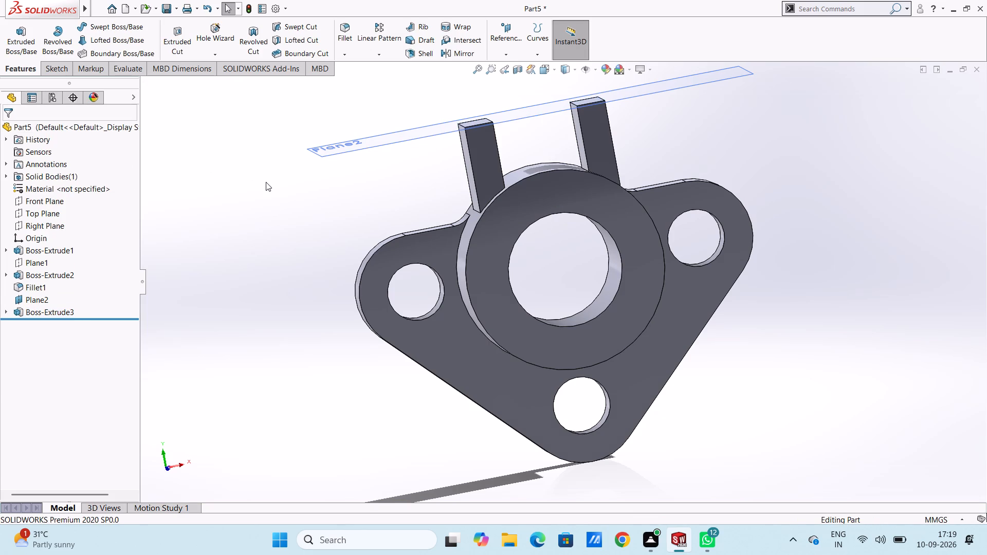
Examine the part and its two new posts in the front, back, left, top, bottom and isometric views.
key("ctrl+1")
key("ctrl+3")
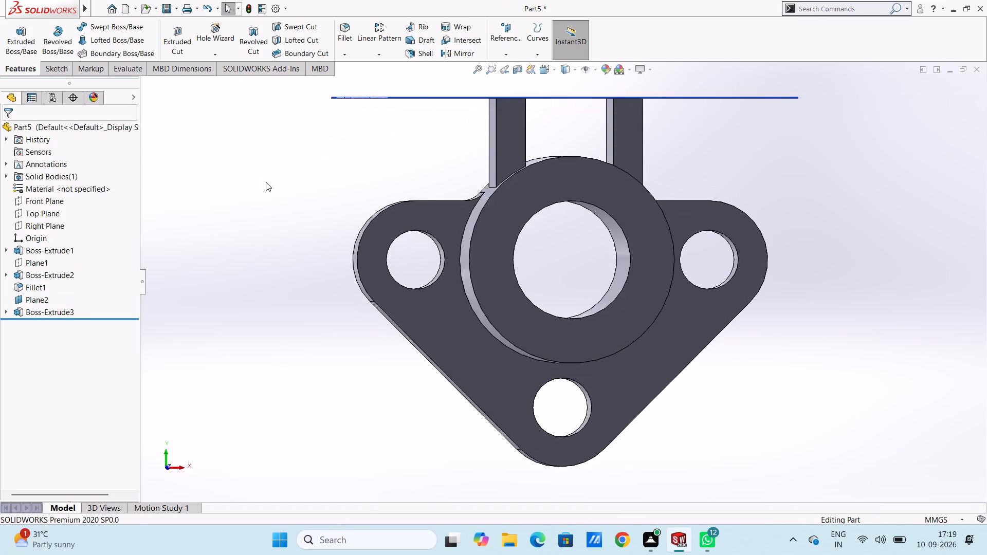
key("ctrl+4")
key("ctrl+5")
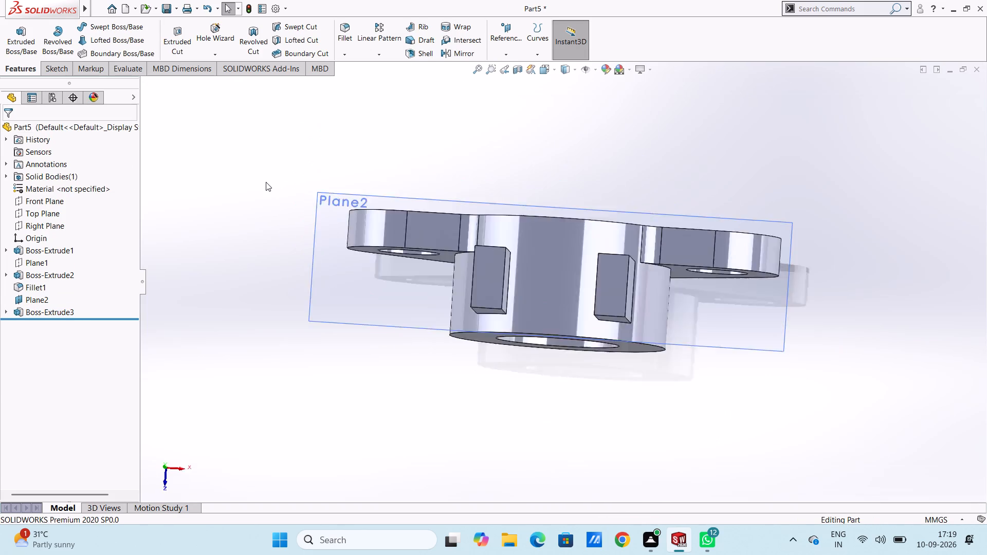
key("ctrl+6")
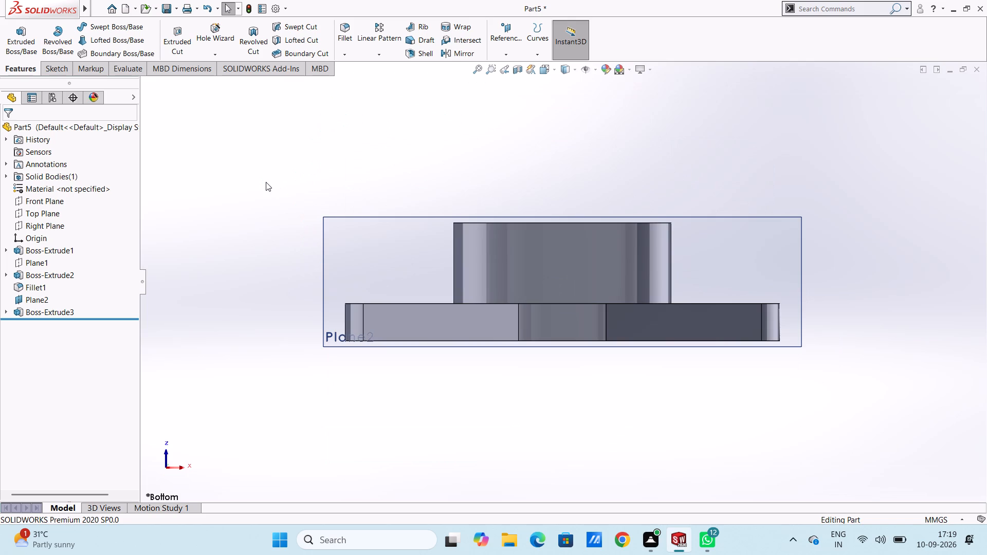
key("ctrl+4")
key("ctrl+5")
key("ctrl+7")
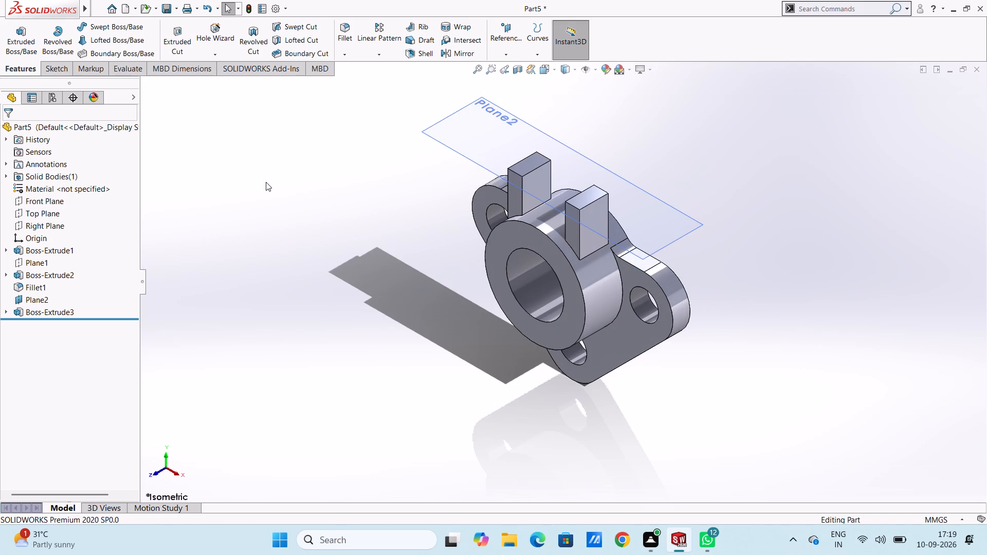
key("ctrl+1")
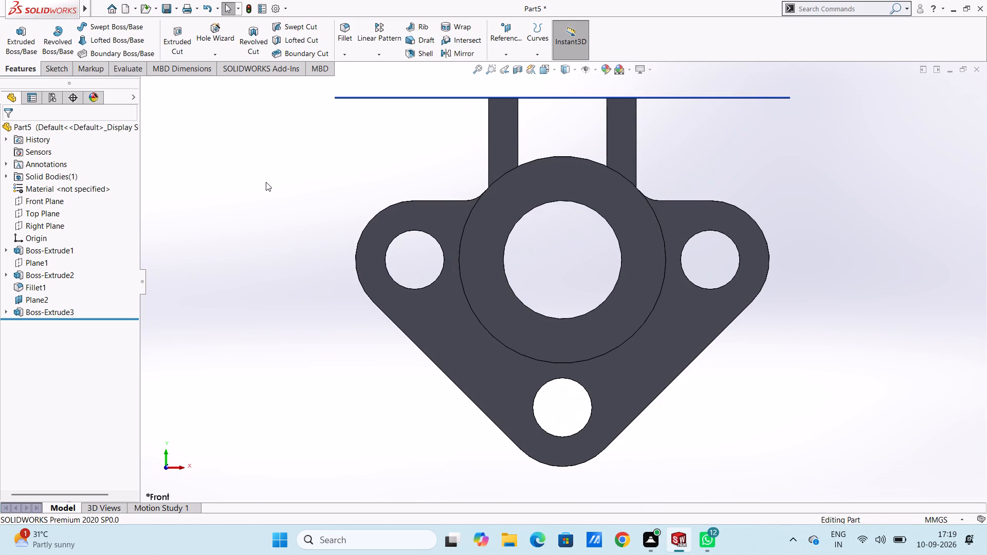
key("ctrl+2")
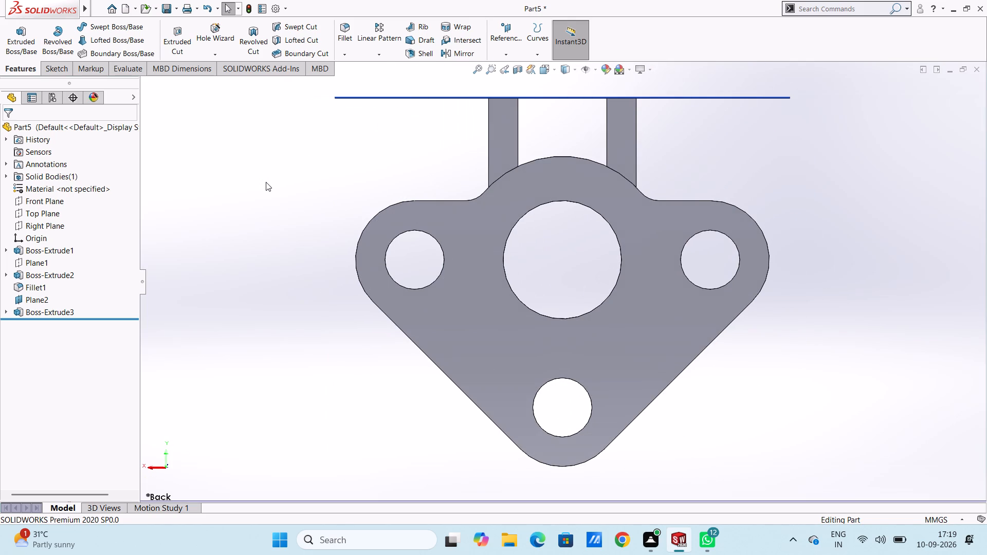
key("ctrl+3")
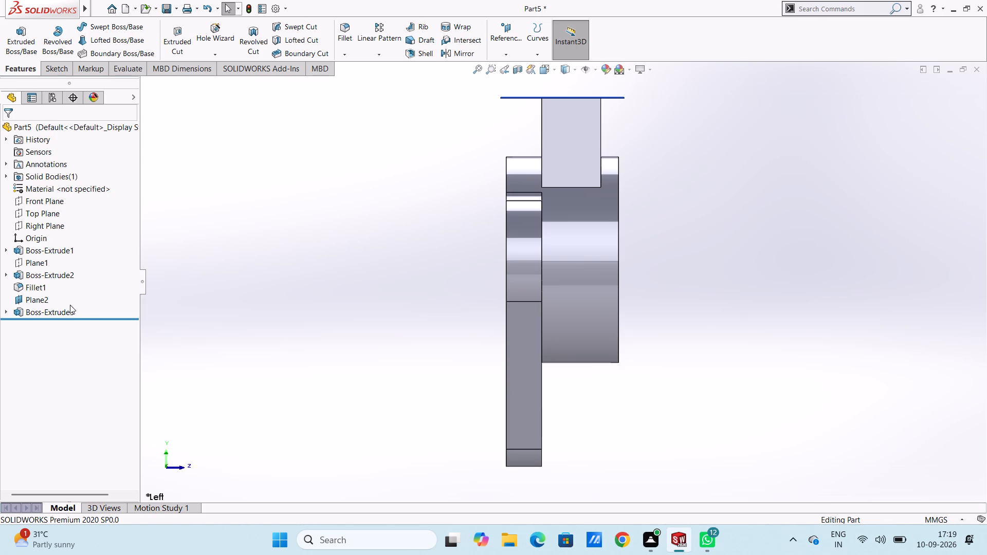
Hide Plane2, the reference plane at the tops of the posts.
left_click(29, 297)
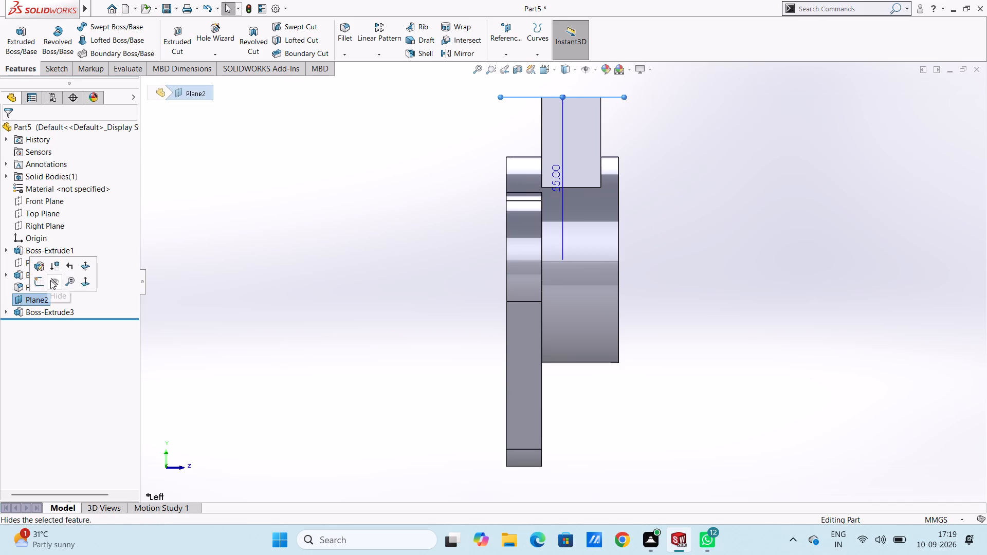
left_click(52, 280)
left_click(376, 234)
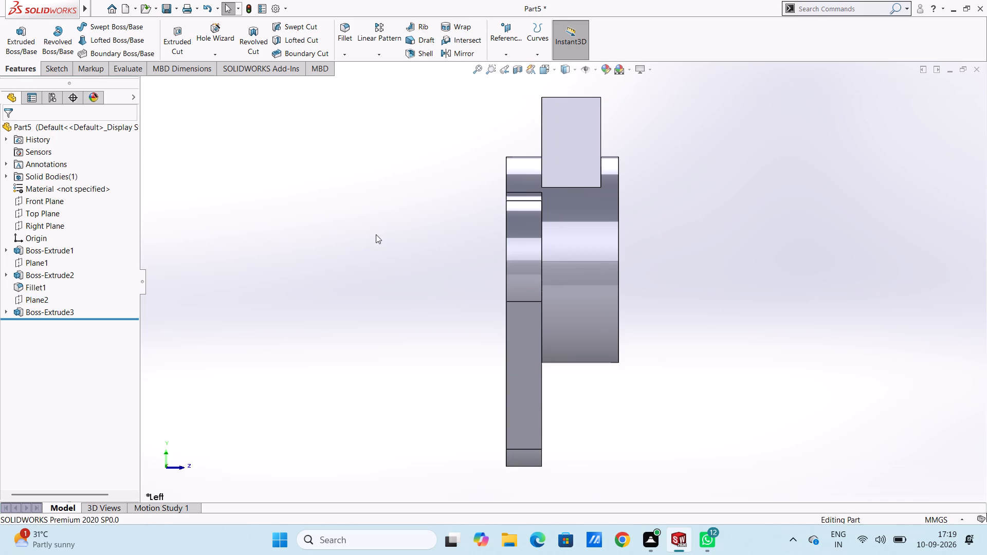
Start a sketch on the far post's inner face and draw a 10 mm radius circle centred on the midpoint of its top edge.
key("ctrl+1")
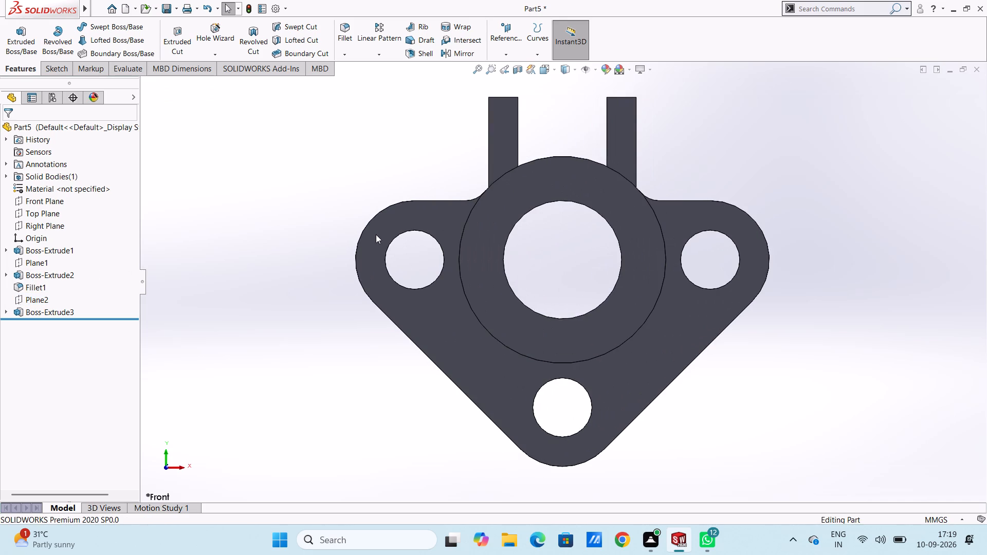
key("ctrl+2")
key("ctrl+3")
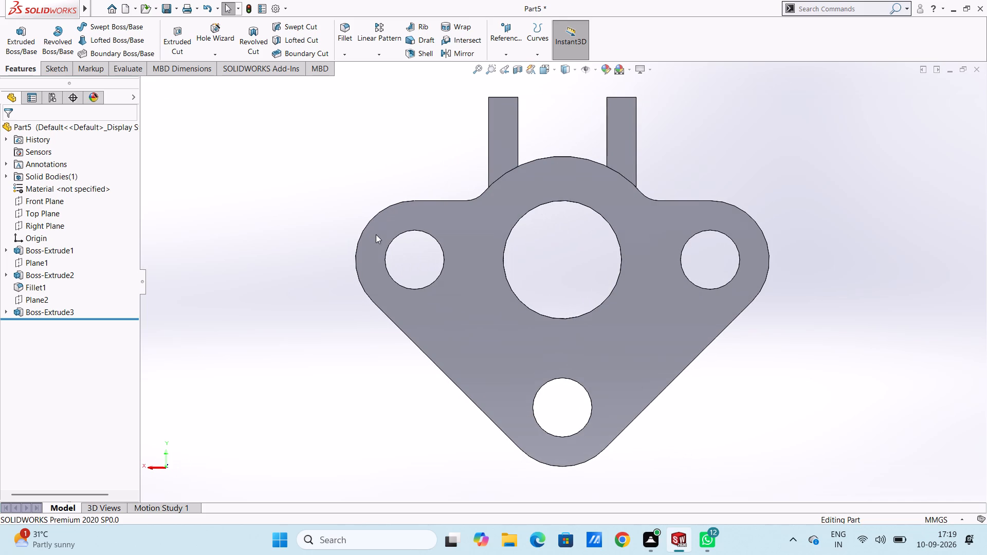
right_click(821, 162)
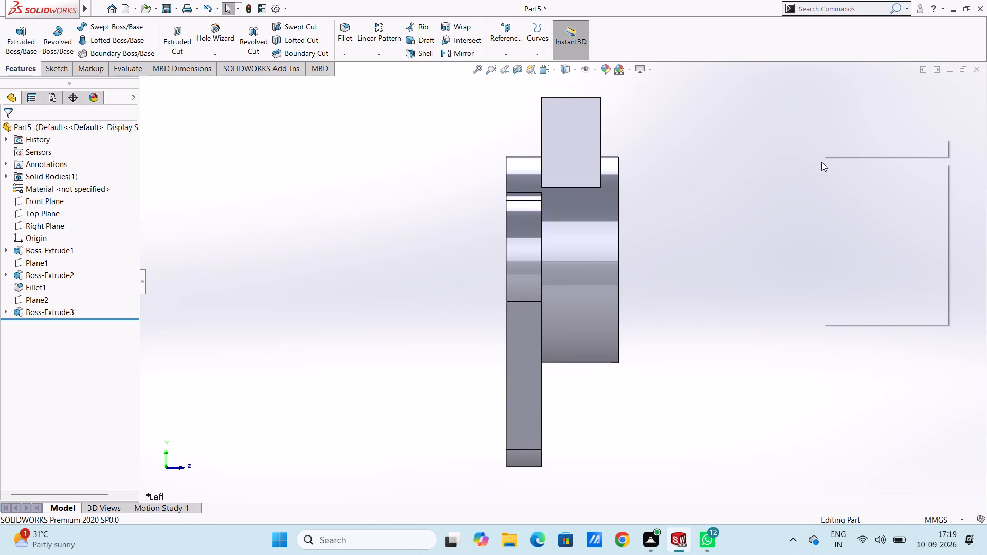
left_click(853, 207)
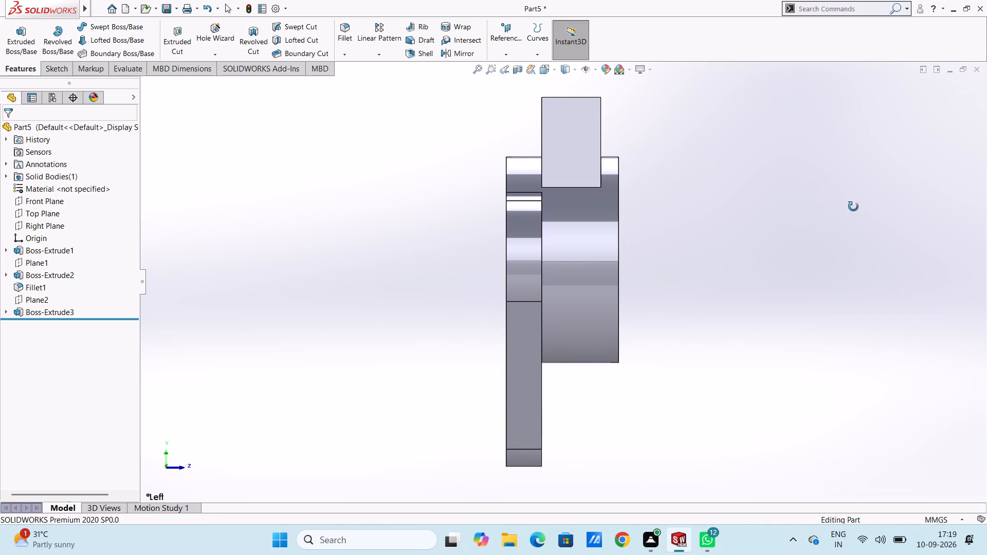
left_click_drag(727, 179, 726, 261)
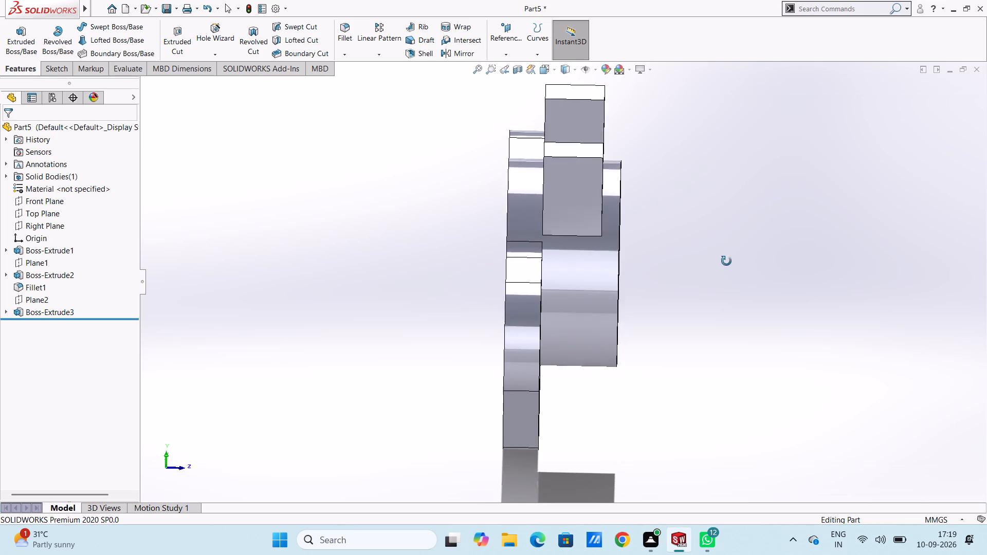
left_click_drag(726, 261, 726, 266)
key("Escape")
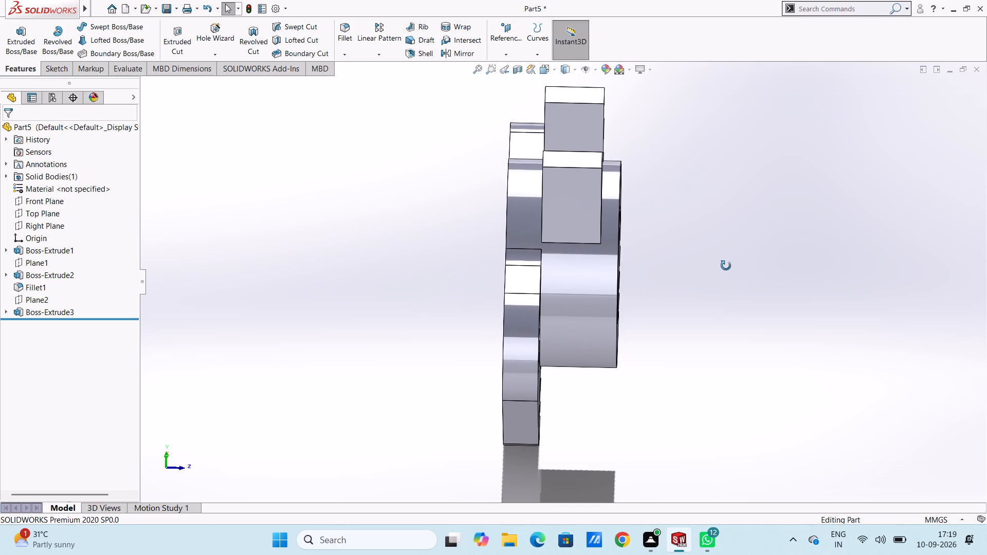
left_click(571, 116)
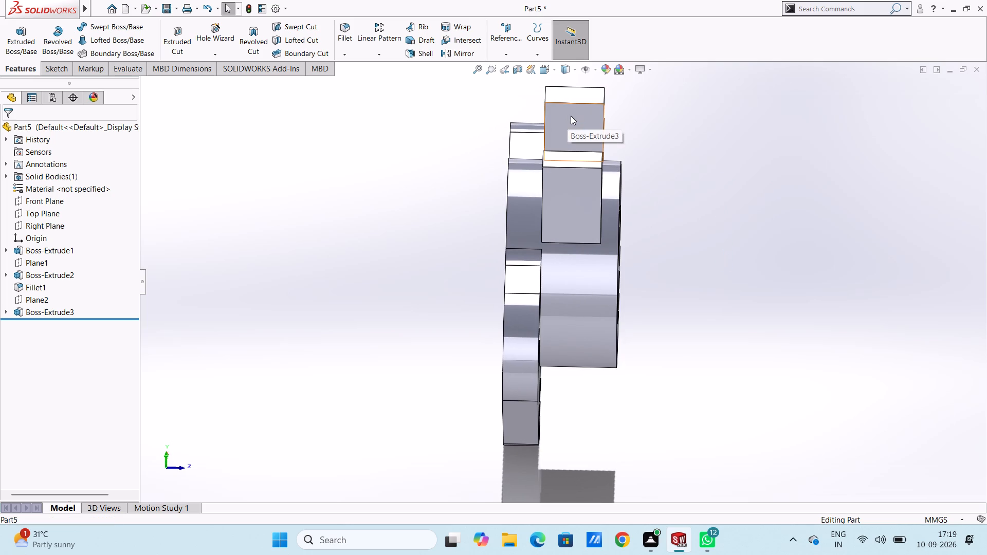
left_click(618, 89)
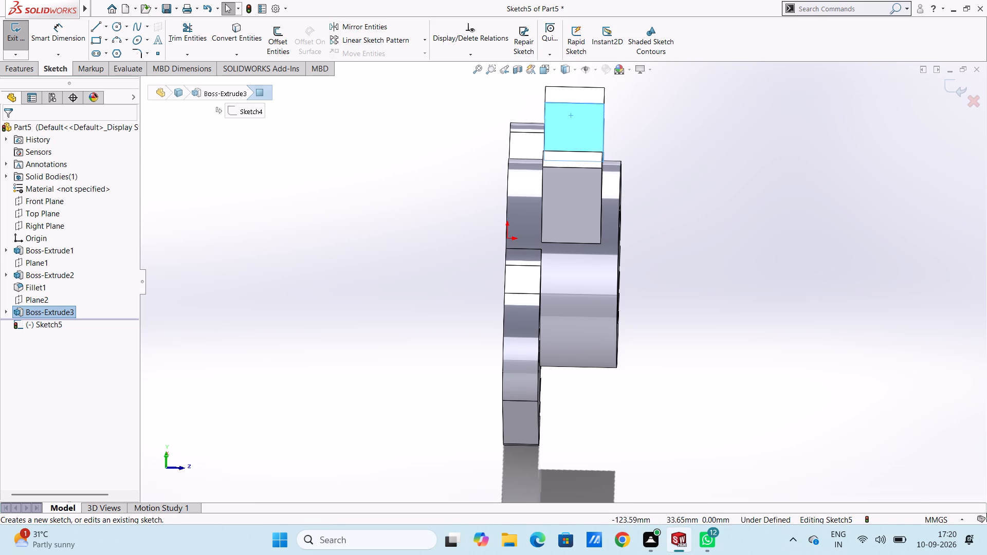
left_click(114, 28)
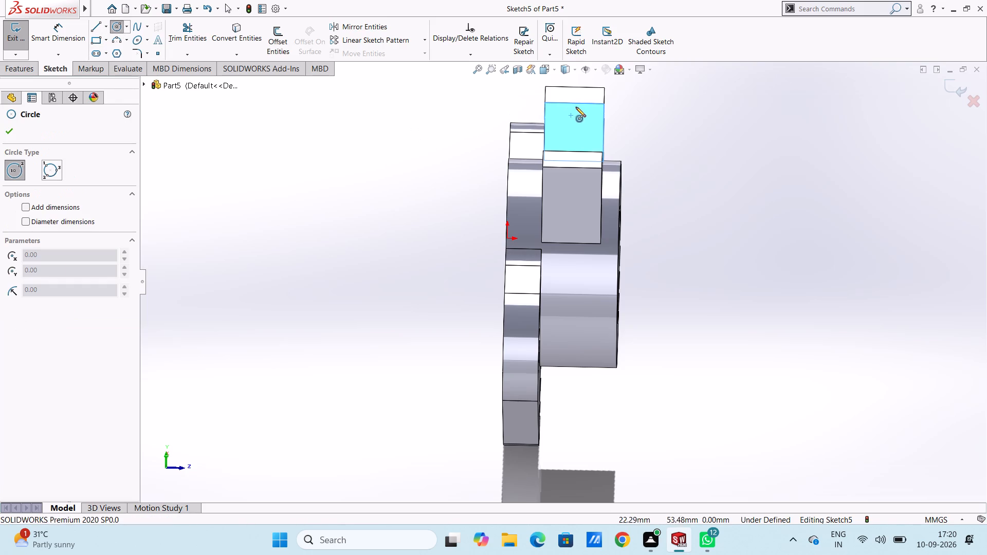
left_click(574, 103)
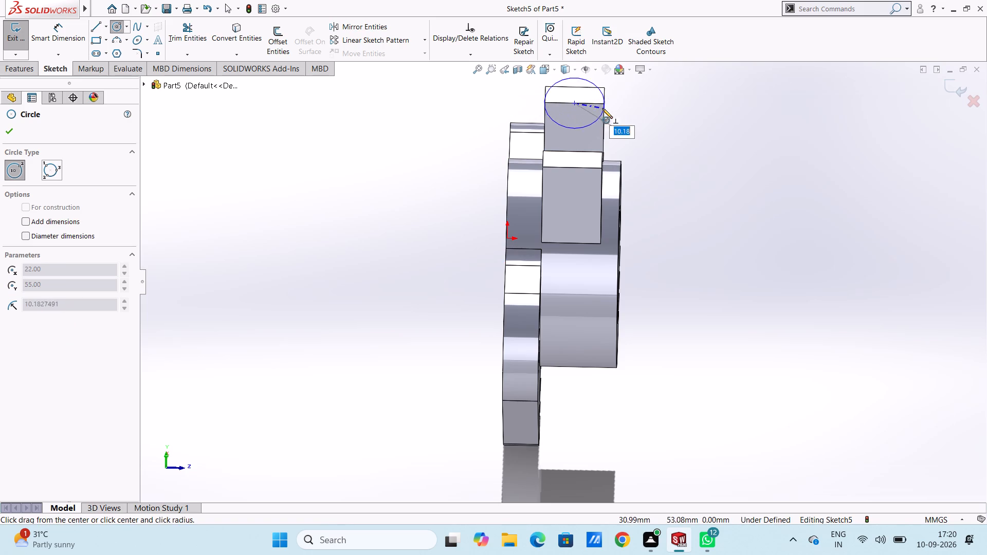
key("Return")
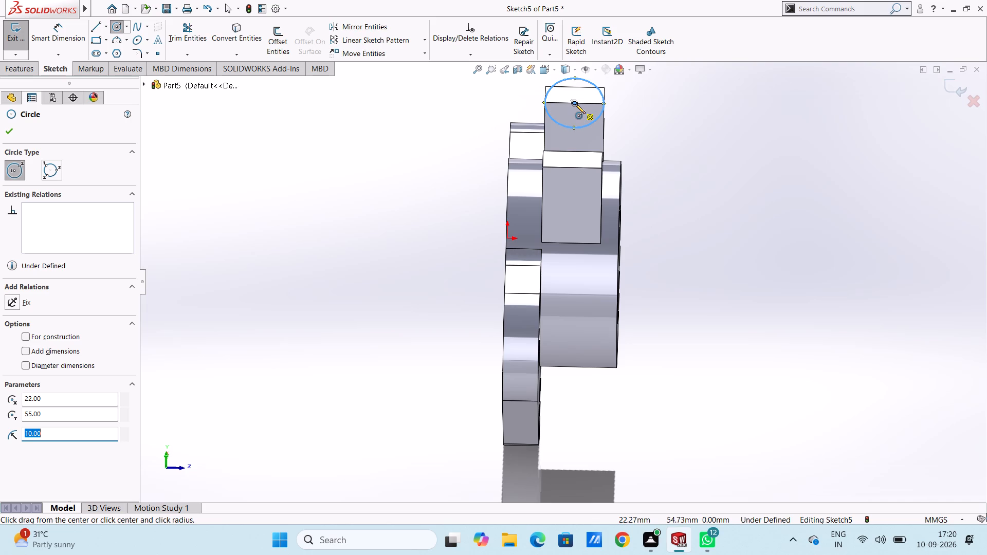
Draw a concentric circle of 7 mm radius inside the 10 mm radius circle.
left_click(575, 104)
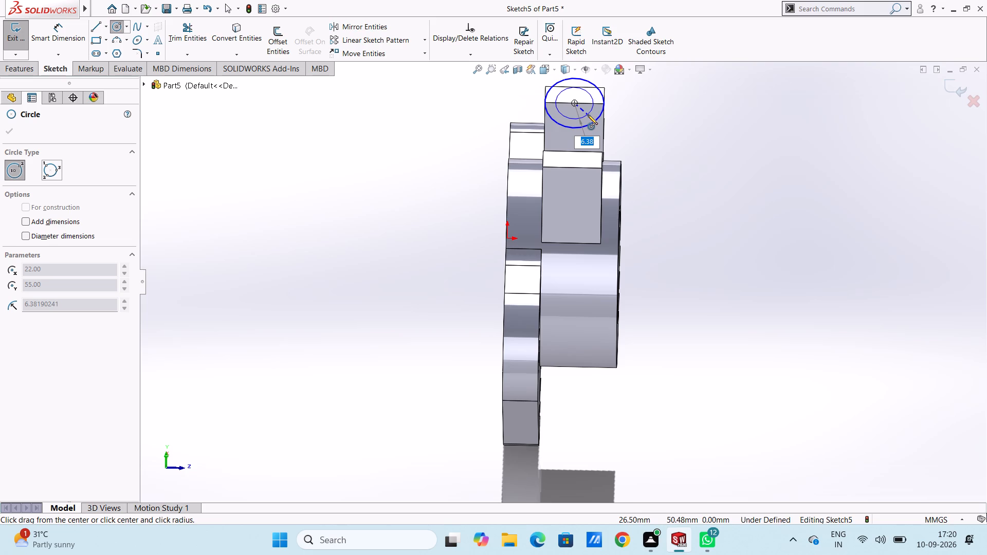
key("7")
key("Return")
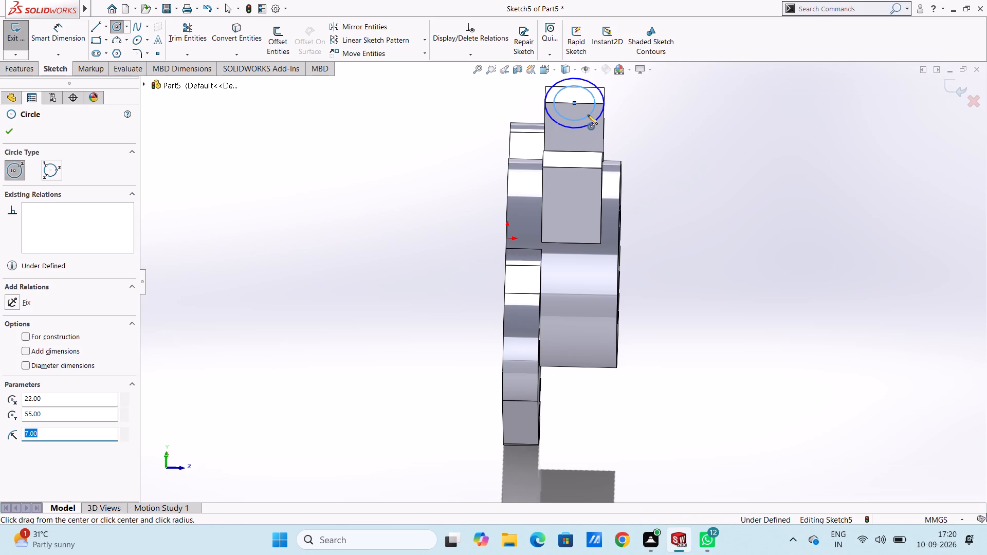
key("Escape")
key("Escape")
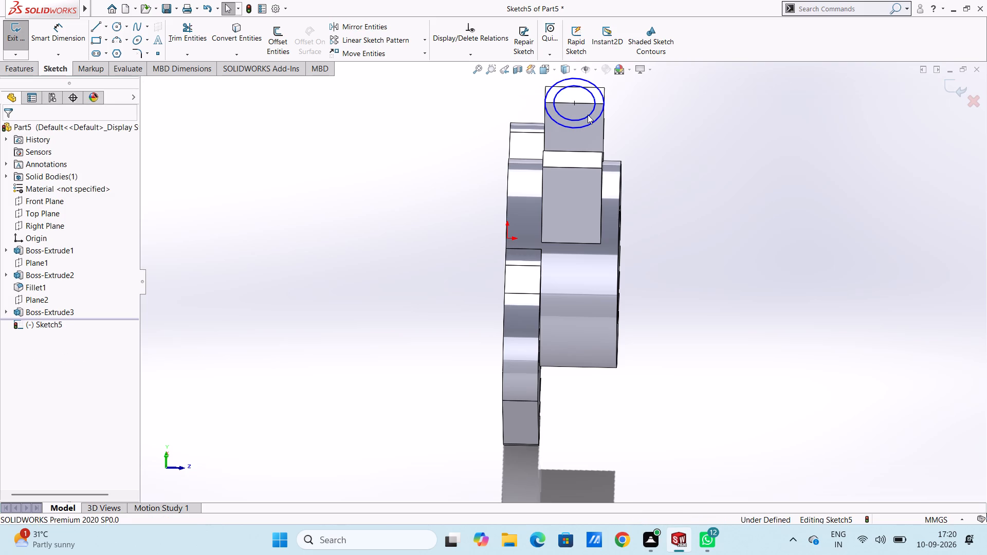
Dimension the inner circle's diameter at 14 mm and the outer circle's diameter at 20 mm.
left_click(75, 38)
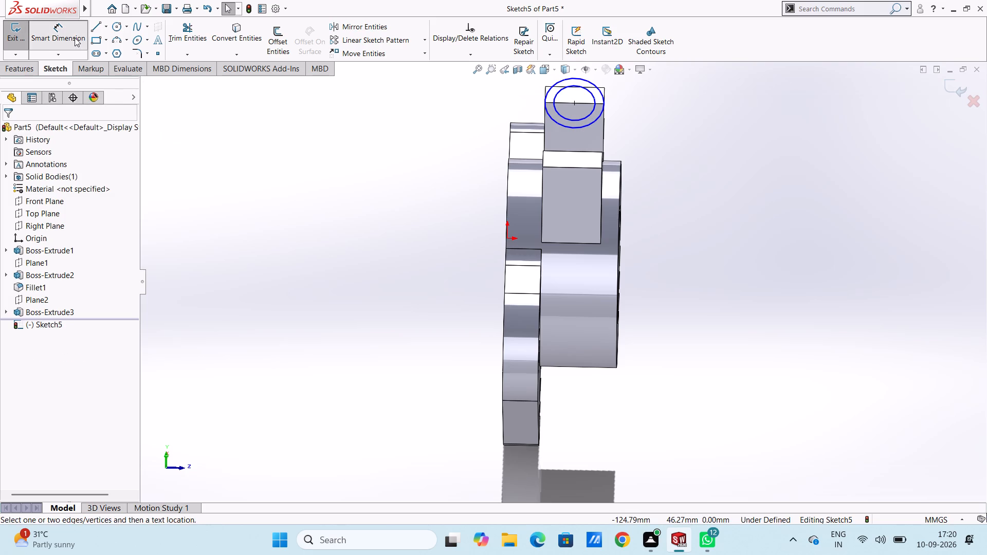
left_click(576, 120)
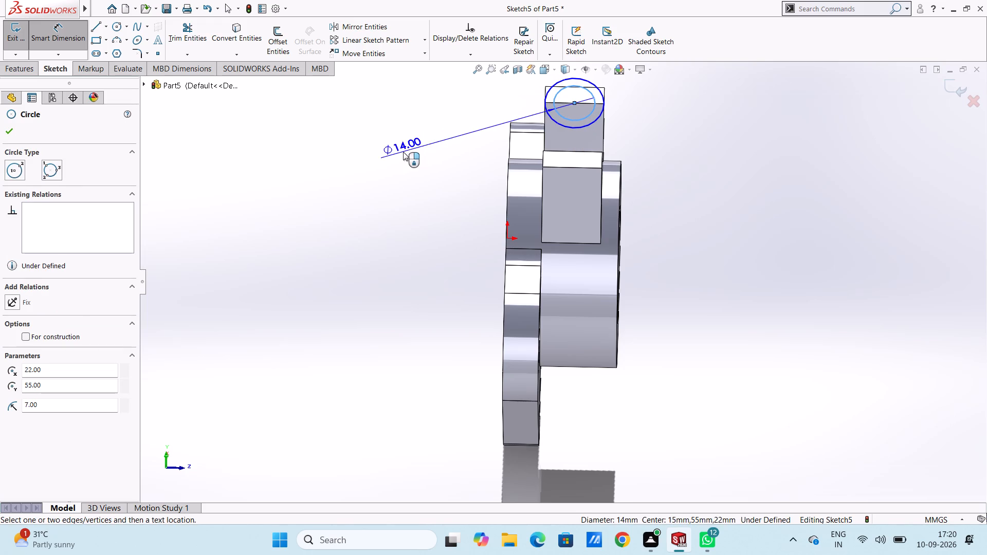
left_click(381, 166)
key("Return")
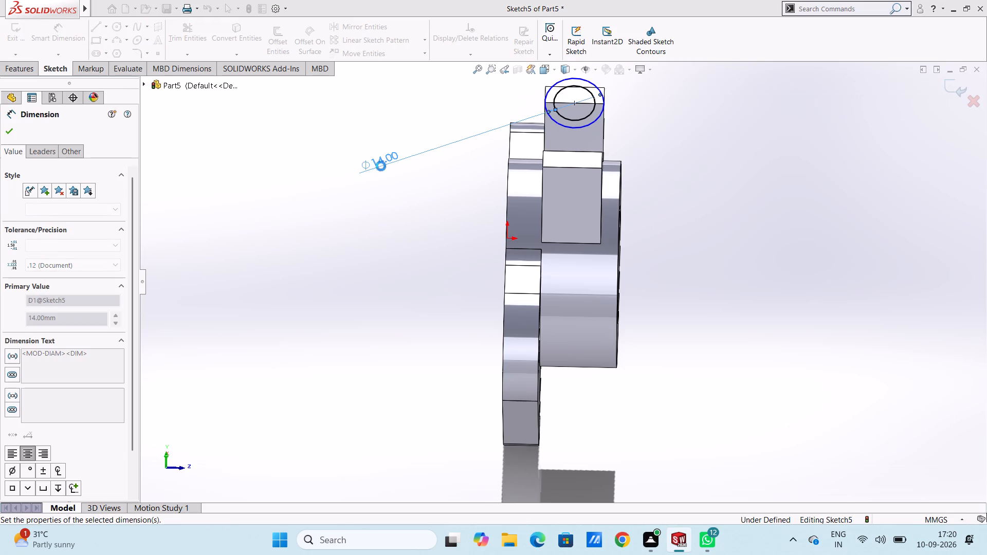
left_click(417, 194)
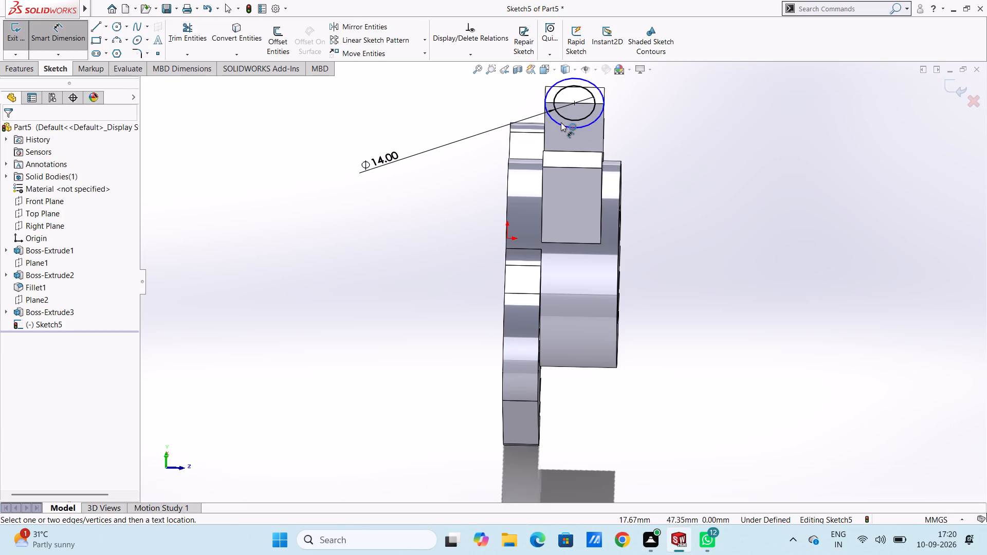
left_click(561, 122)
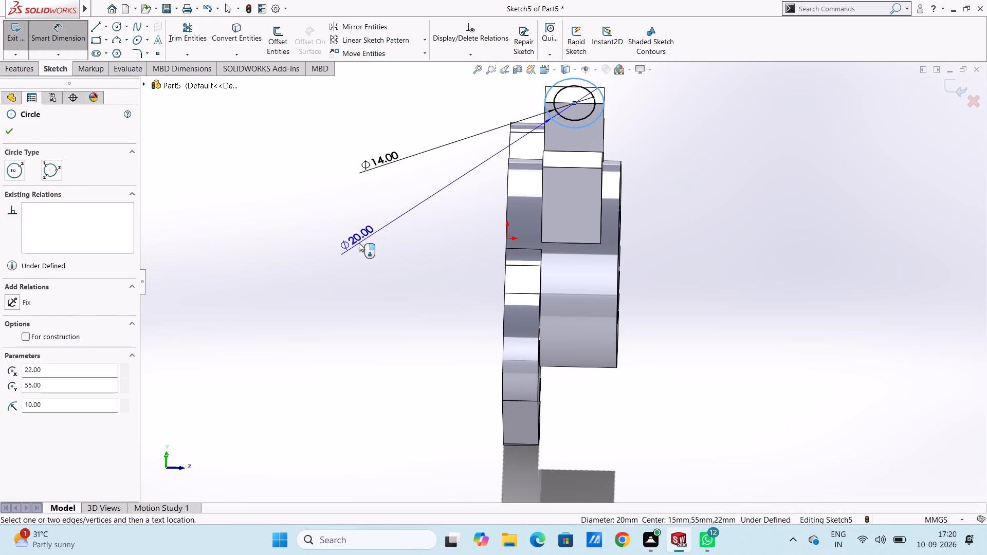
left_click(359, 243)
key("Return")
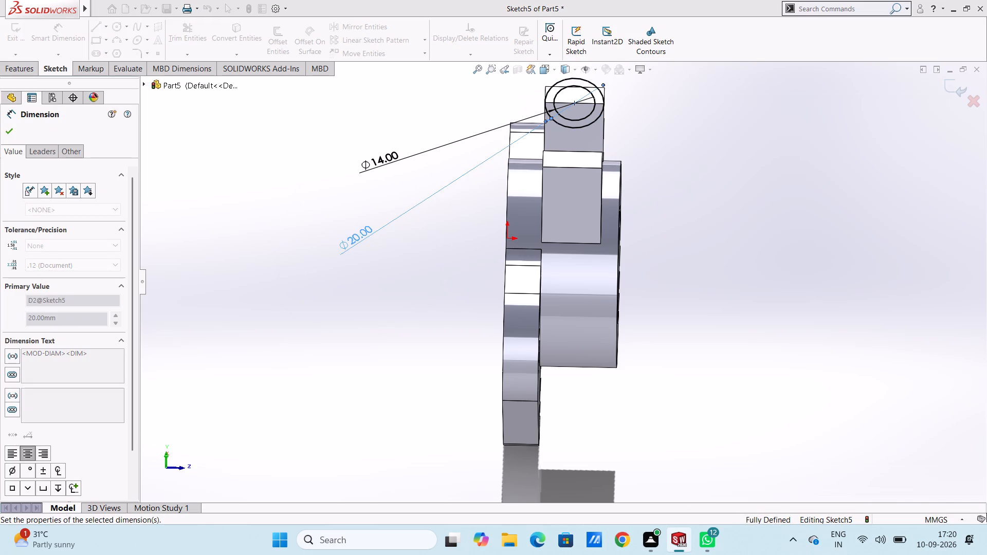
left_click(416, 269)
key("Escape")
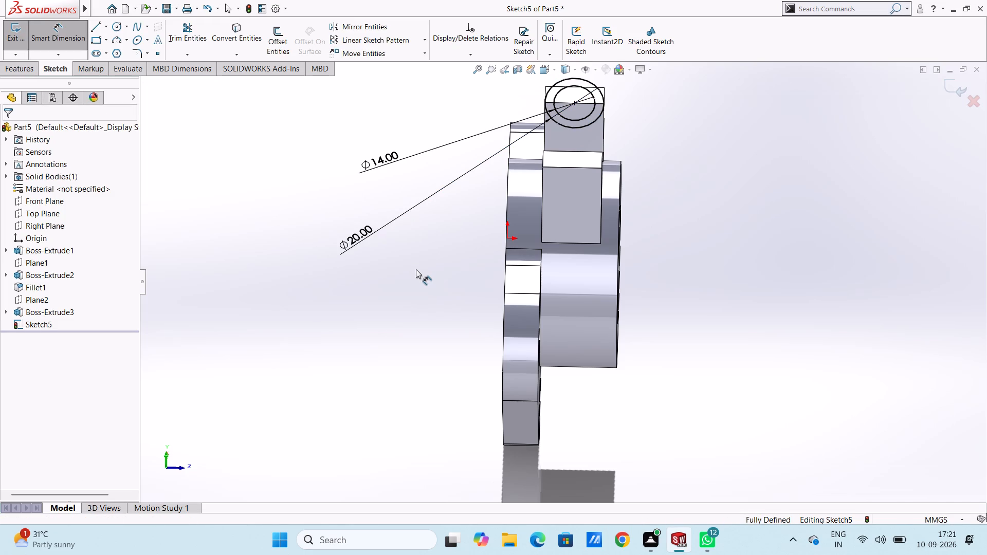
Extrude the two-circle ring sketch 14 mm as a merged blind boss, with the direction reversed outward through the post.
key("ctrl+1")
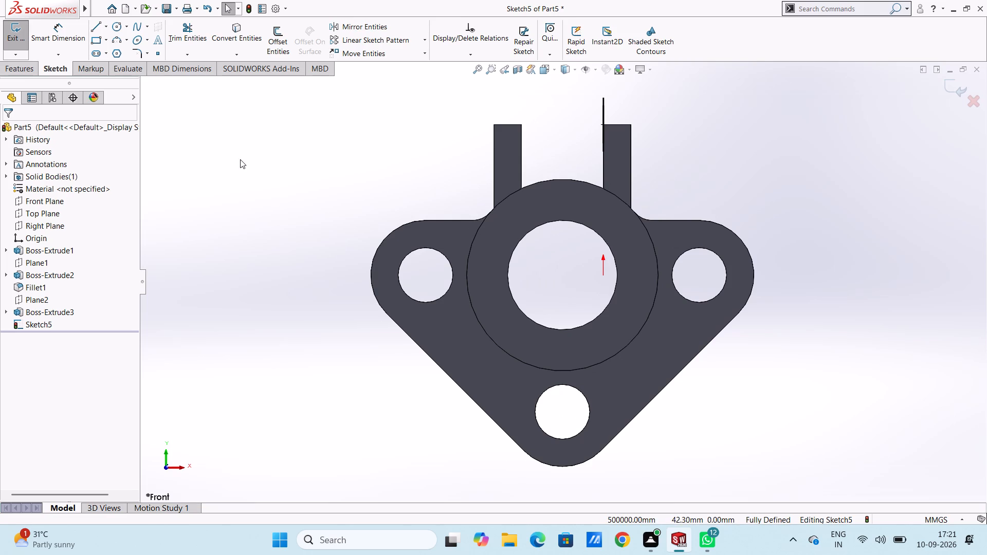
left_click(21, 72)
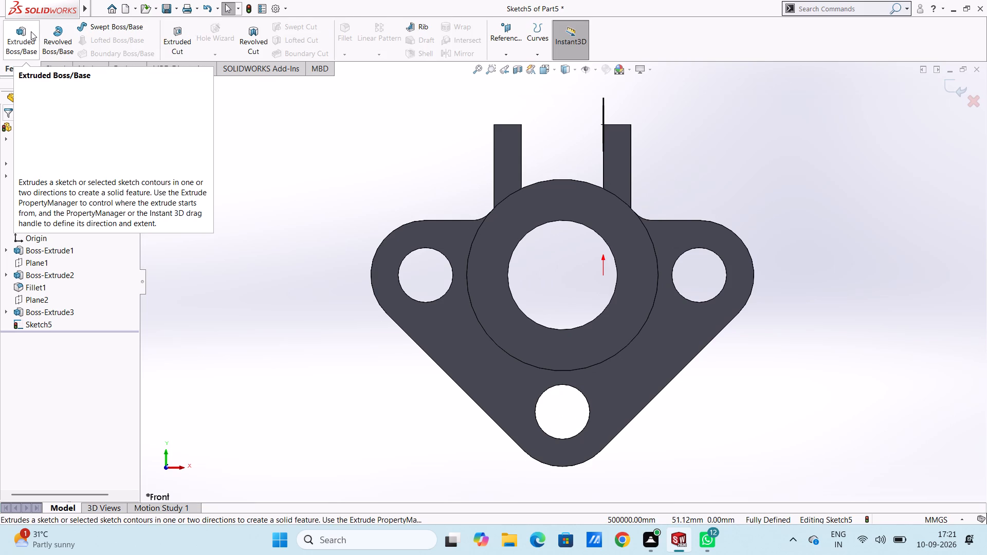
left_click(24, 37)
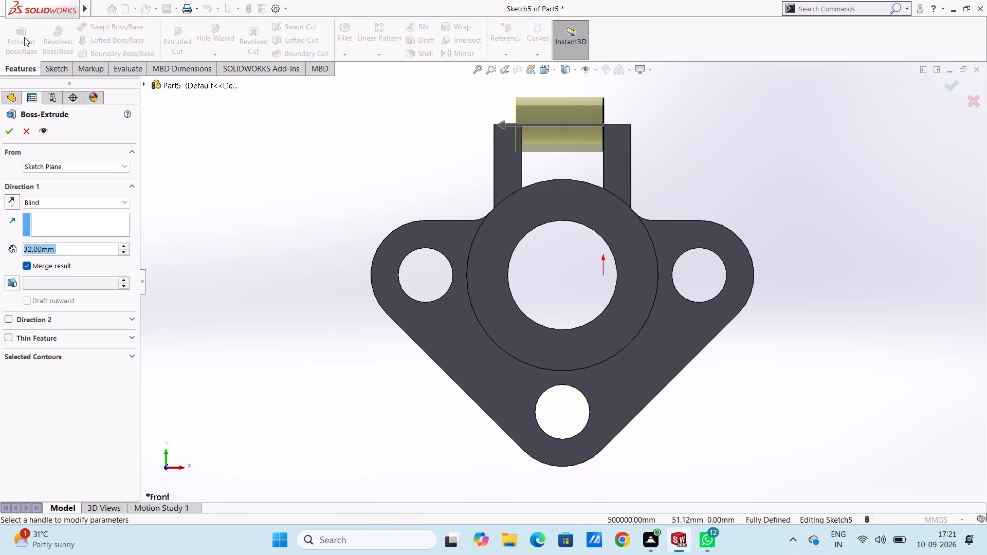
left_click(13, 199)
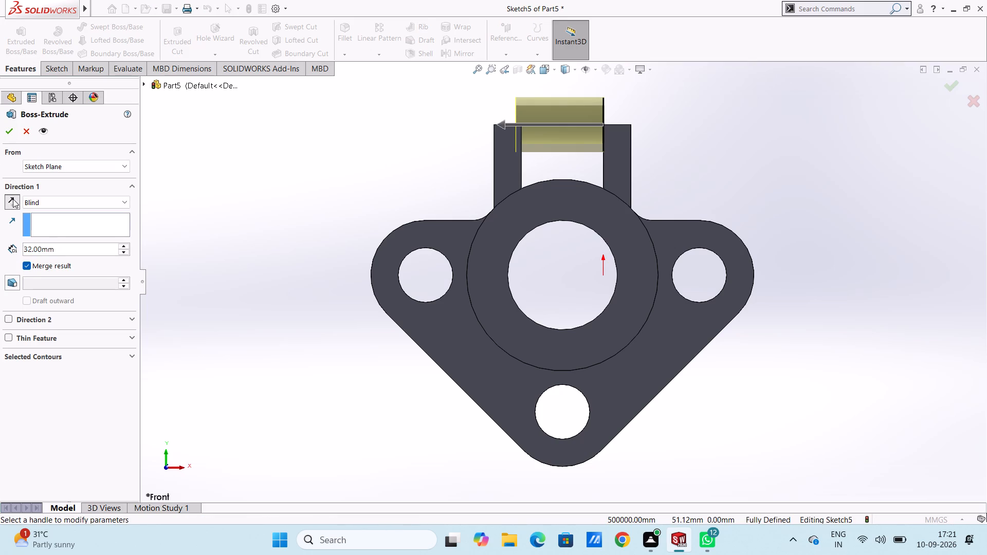
double_click(62, 249)
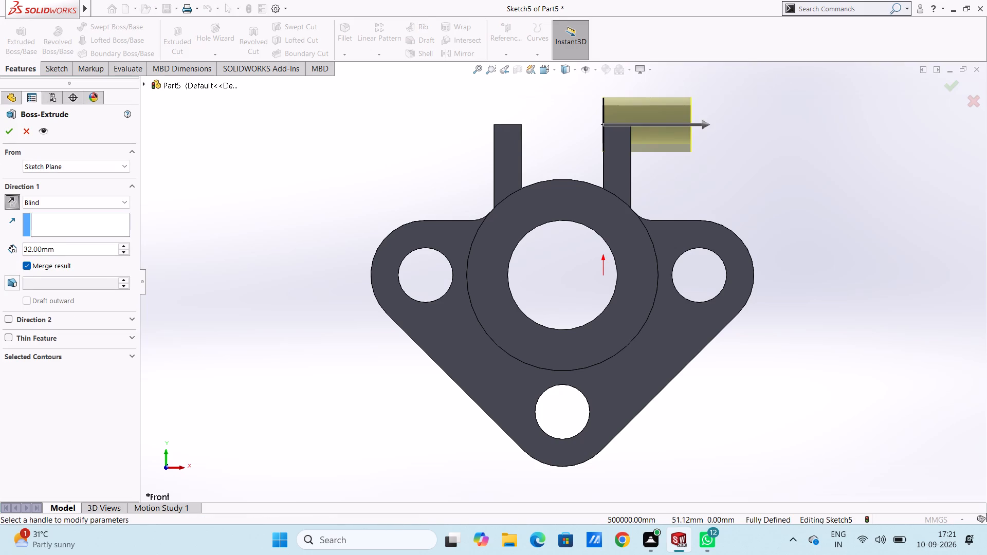
type("14")
key("Return")
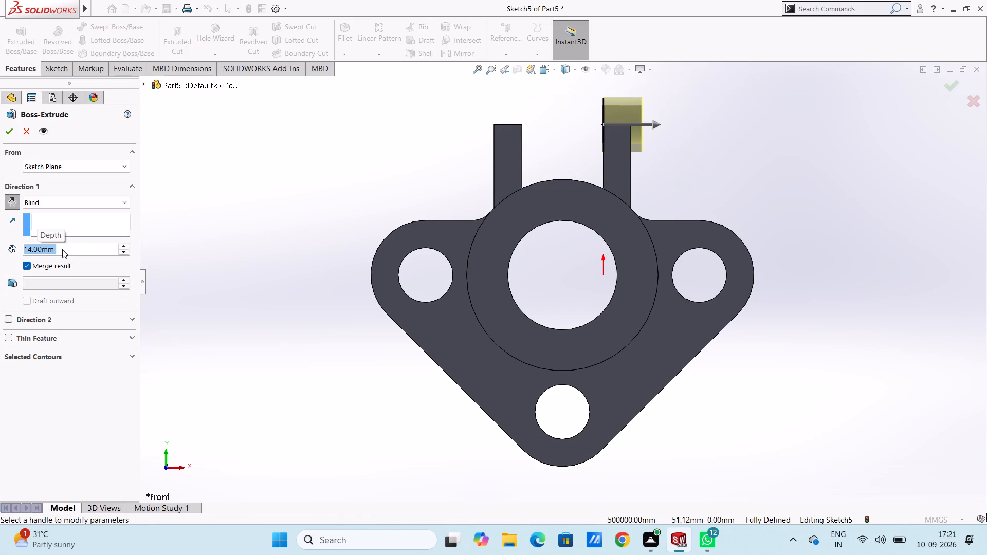
left_click(7, 134)
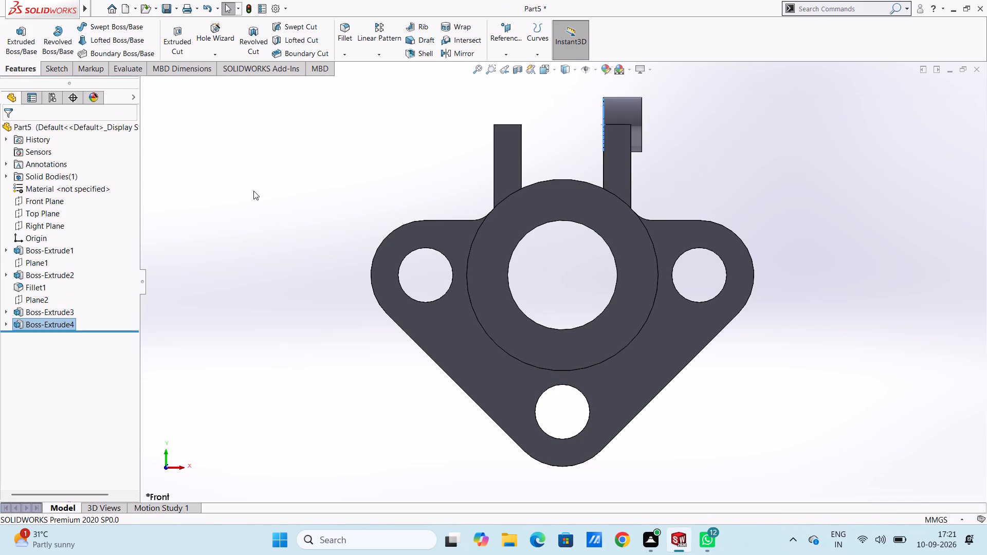
left_click(253, 191)
Start a sketch on the post's outer face inside the ring and draw a 7 mm radius circle concentric with the ring.
key("ctrl+2")
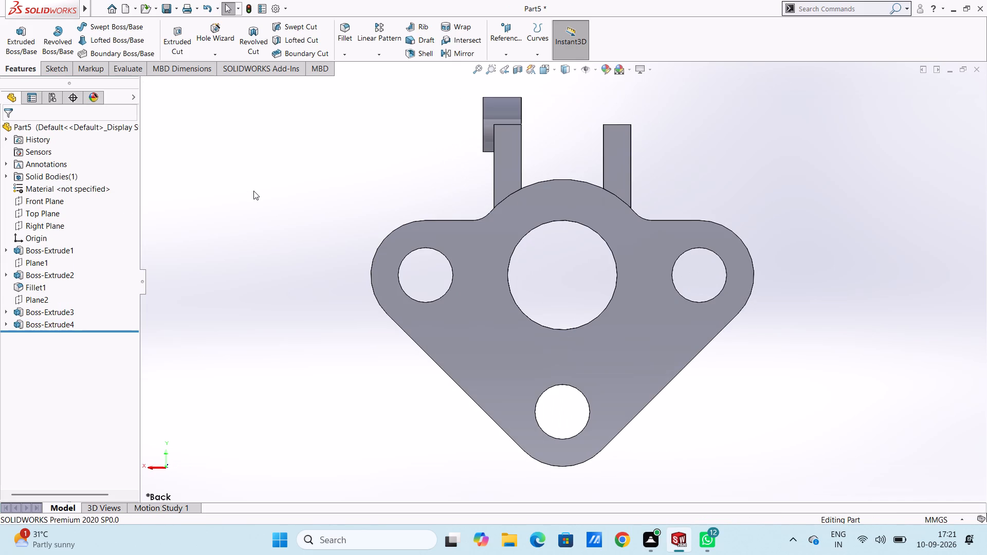
key("ctrl+1")
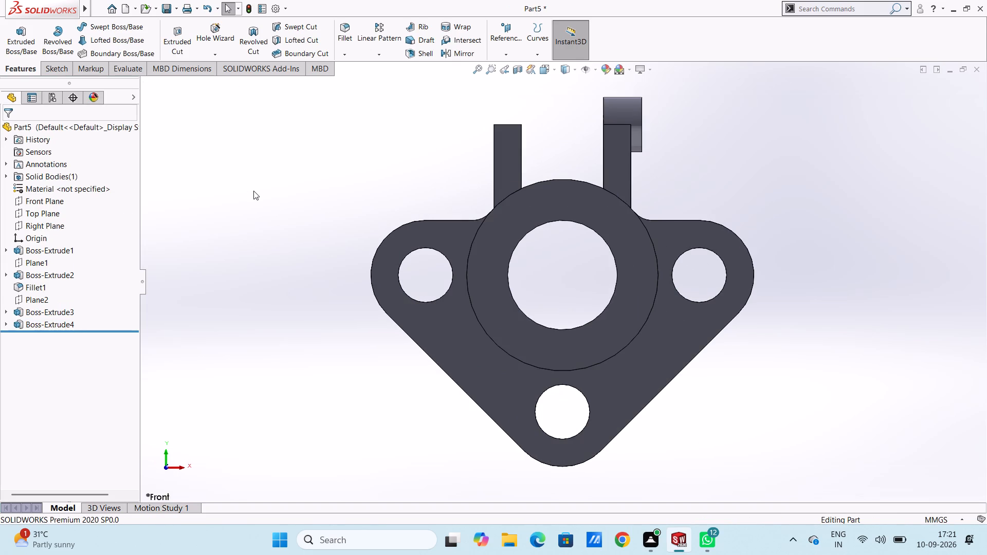
key("ctrl+7")
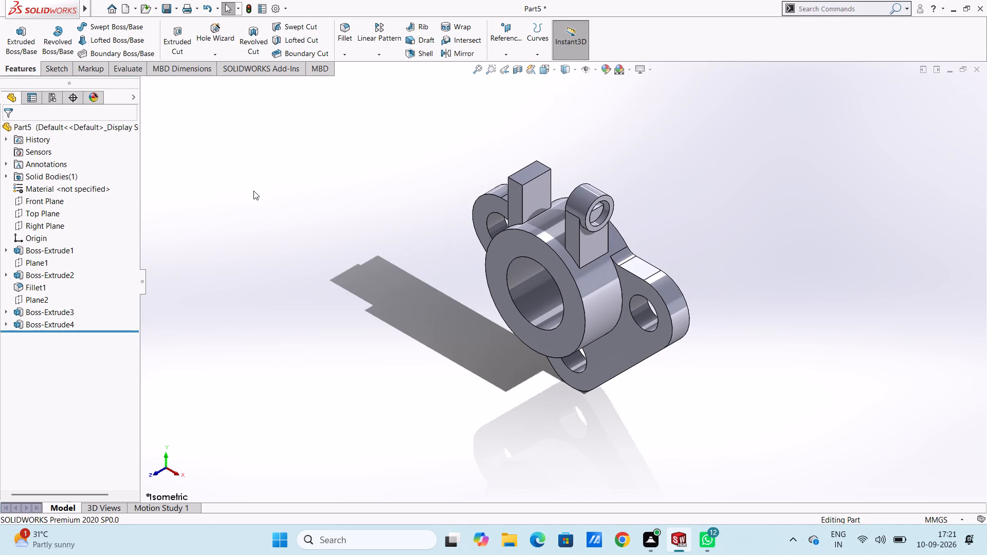
key("ctrl+2")
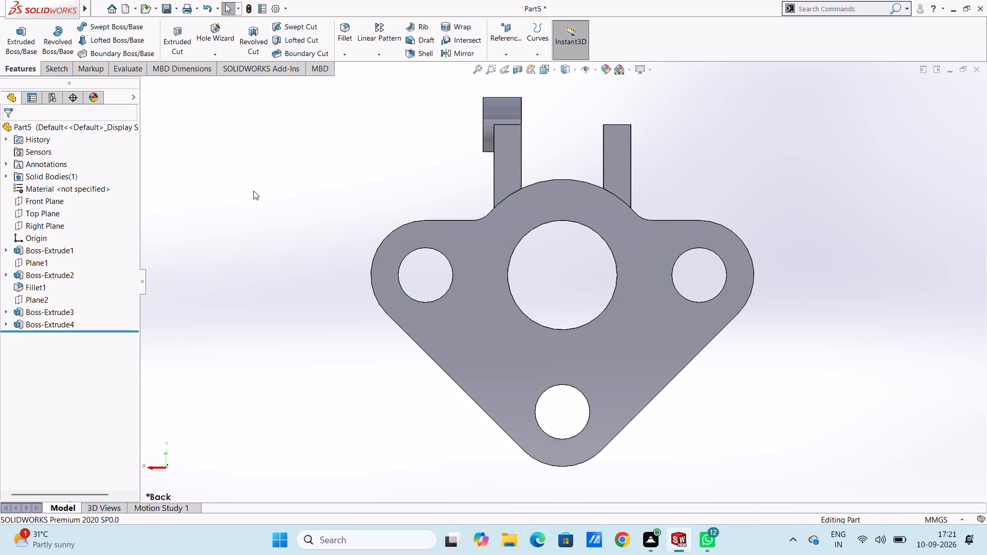
key("ctrl+4")
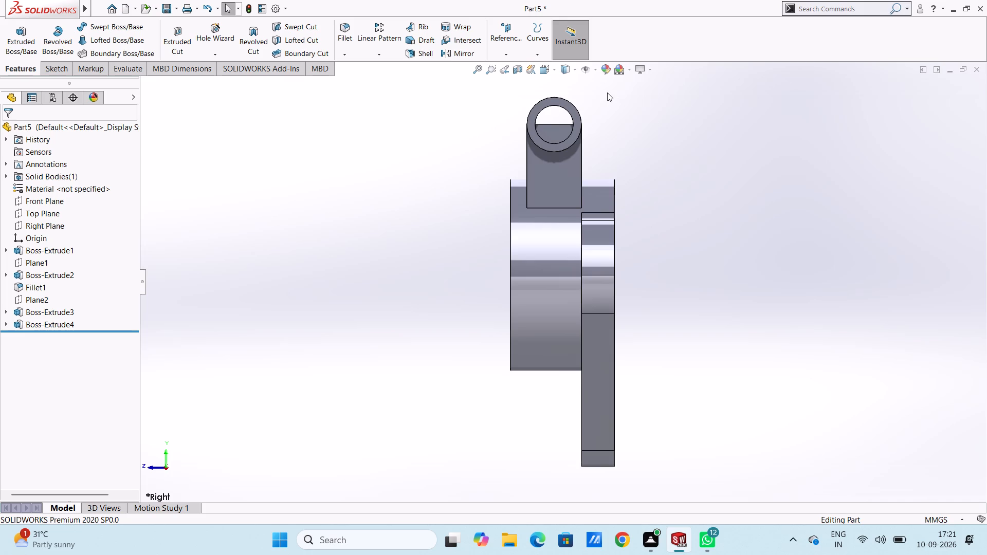
scroll(607, 92, "down", 1, "ctrl")
left_click(546, 147)
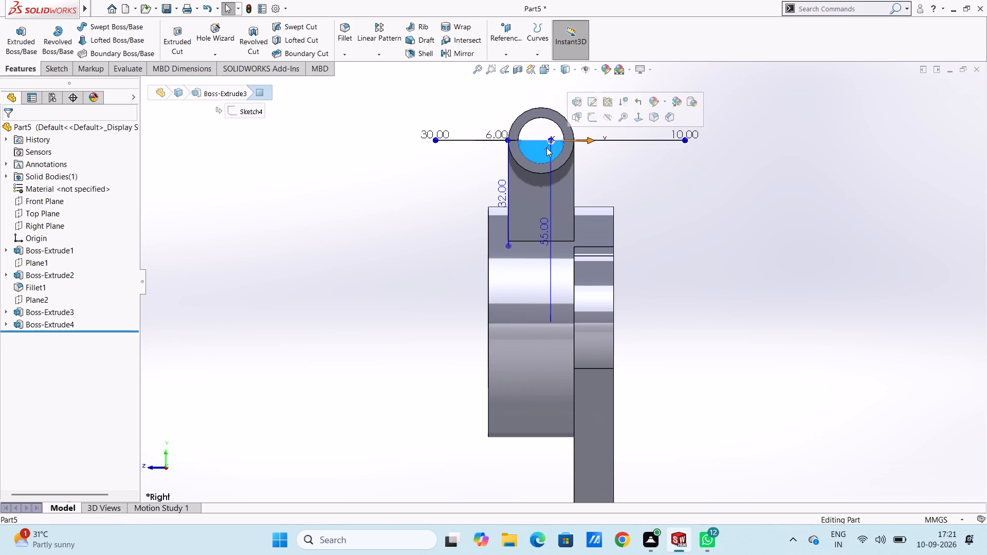
left_click(594, 117)
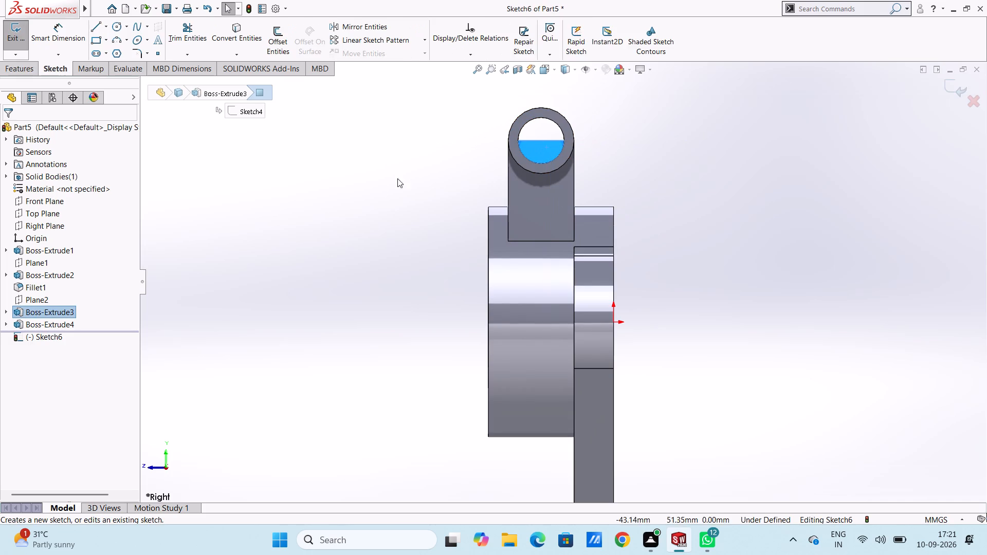
left_click(377, 186)
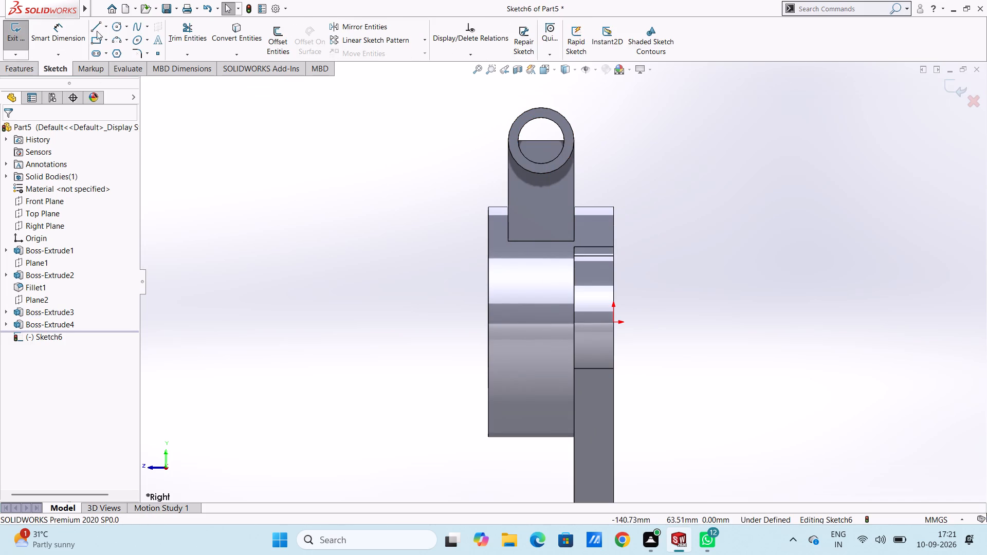
left_click(116, 25)
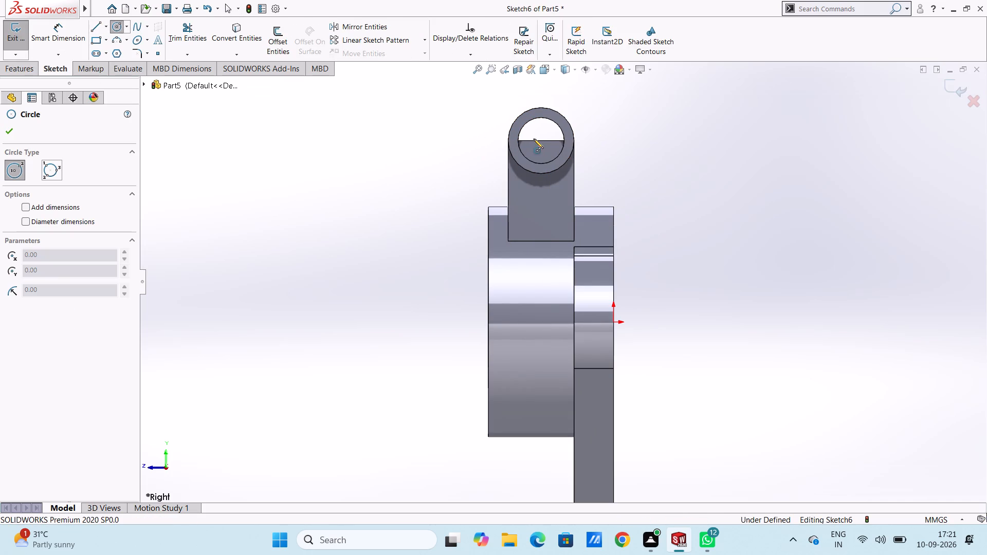
left_click(540, 140)
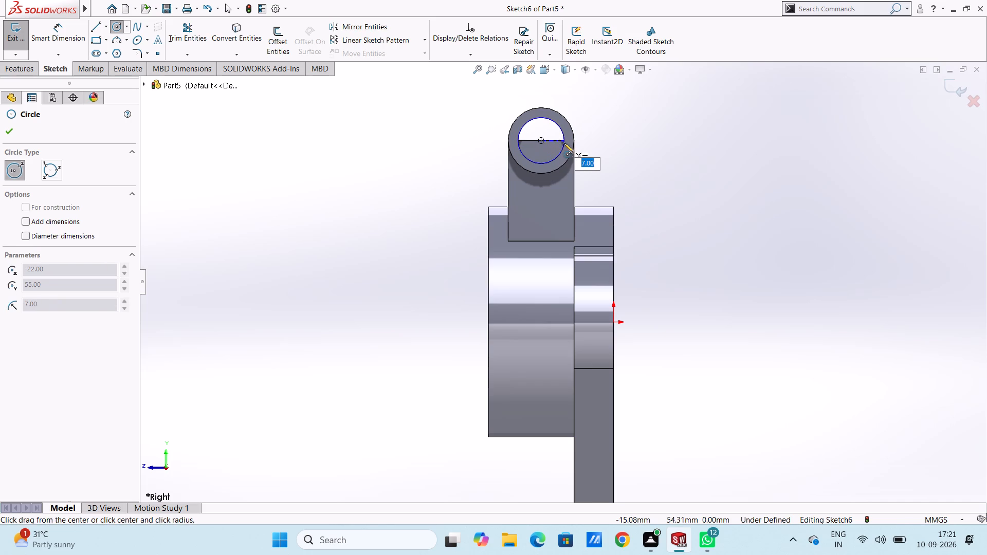
key("Return")
key("Escape")
key("Escape")
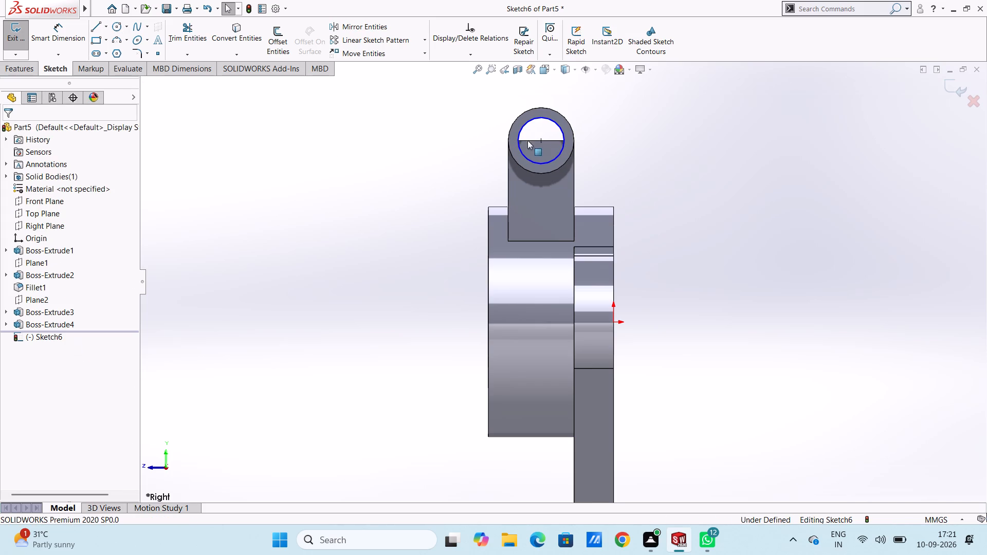
Dimension the new circle's diameter at 14 mm.
left_click(72, 37)
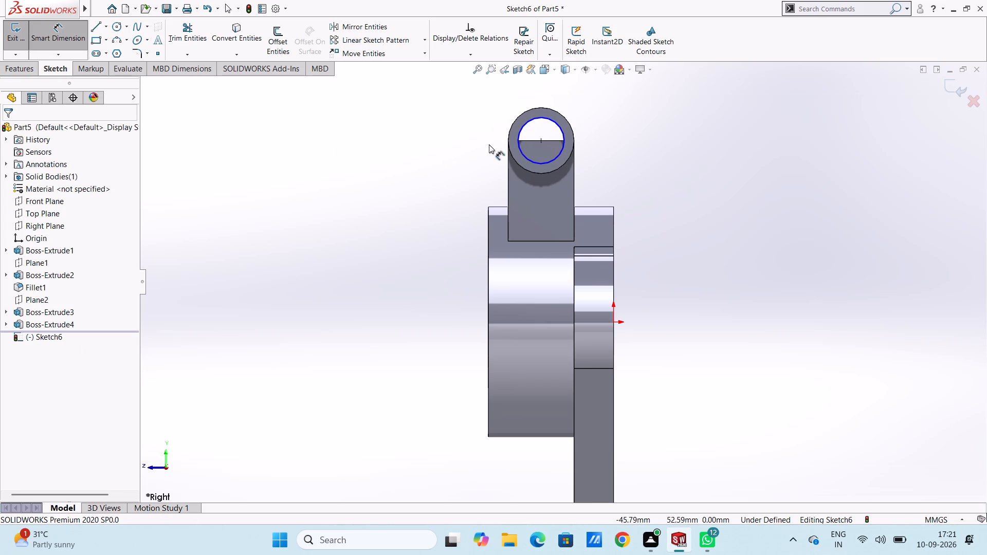
left_click(520, 146)
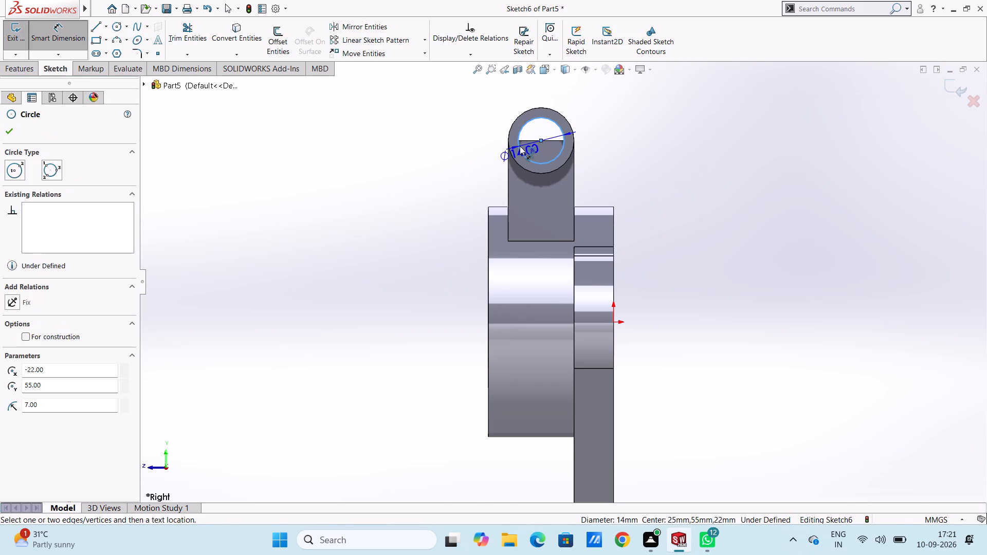
left_click(375, 177)
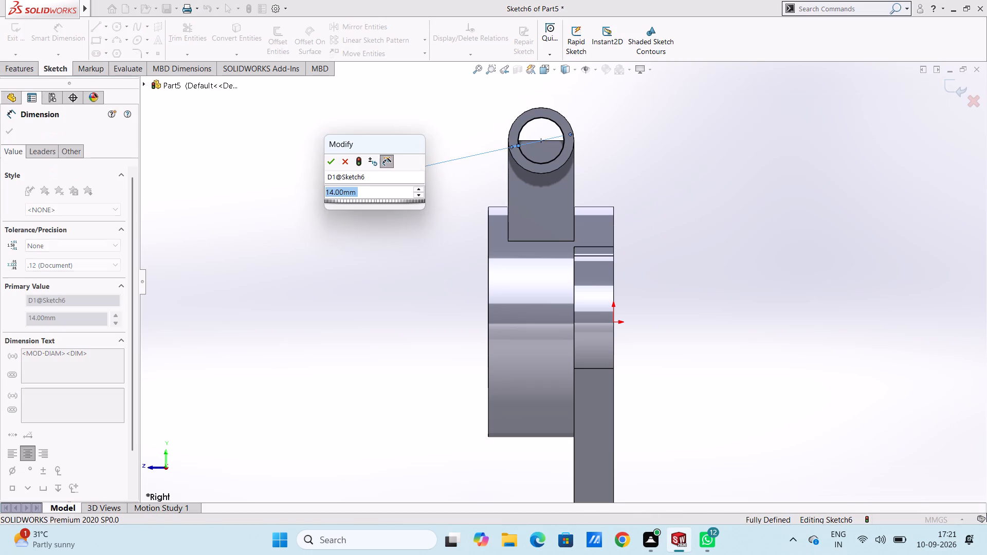
key("Return")
left_click(404, 237)
key("Escape")
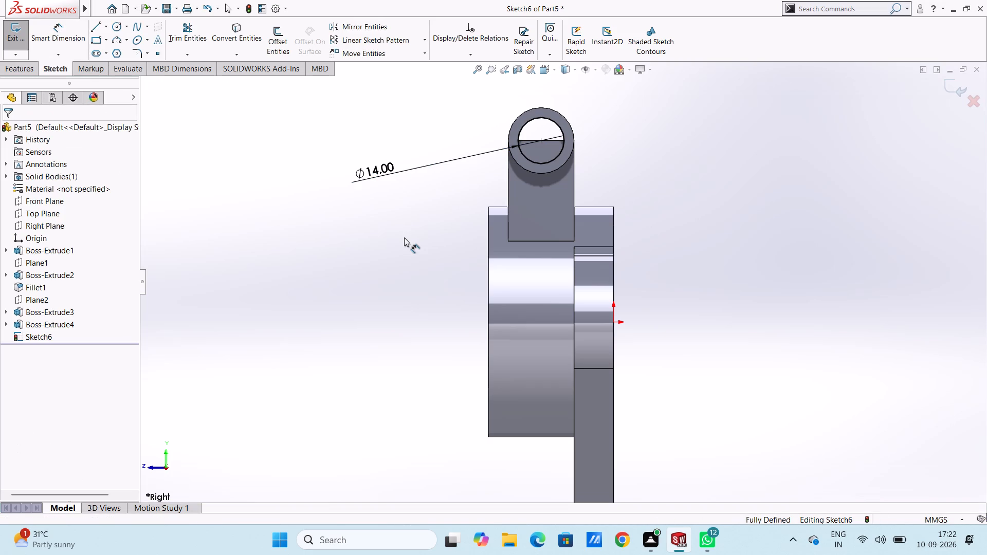
Cut the 14 mm circle through the post with a 50 mm blind extruded cut.
left_click(22, 76)
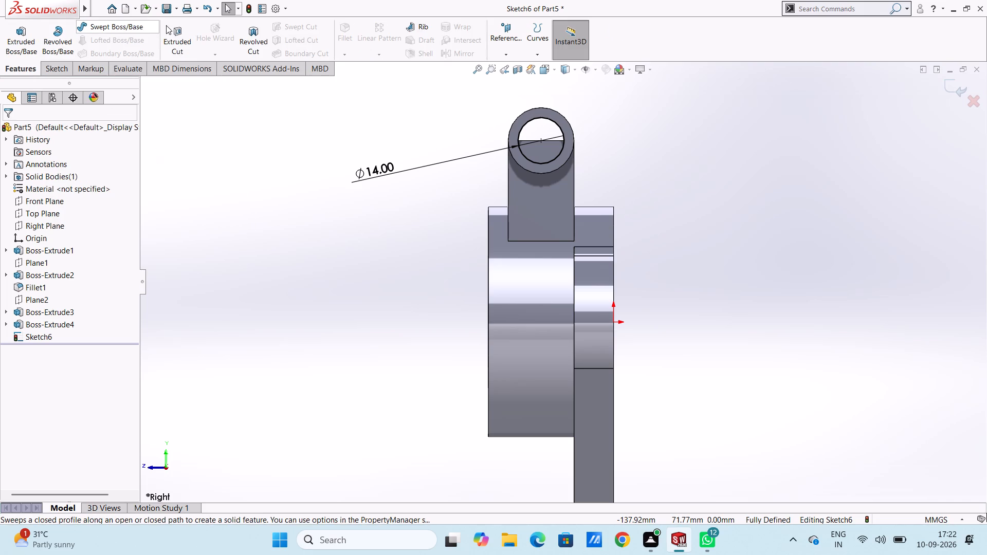
left_click(173, 30)
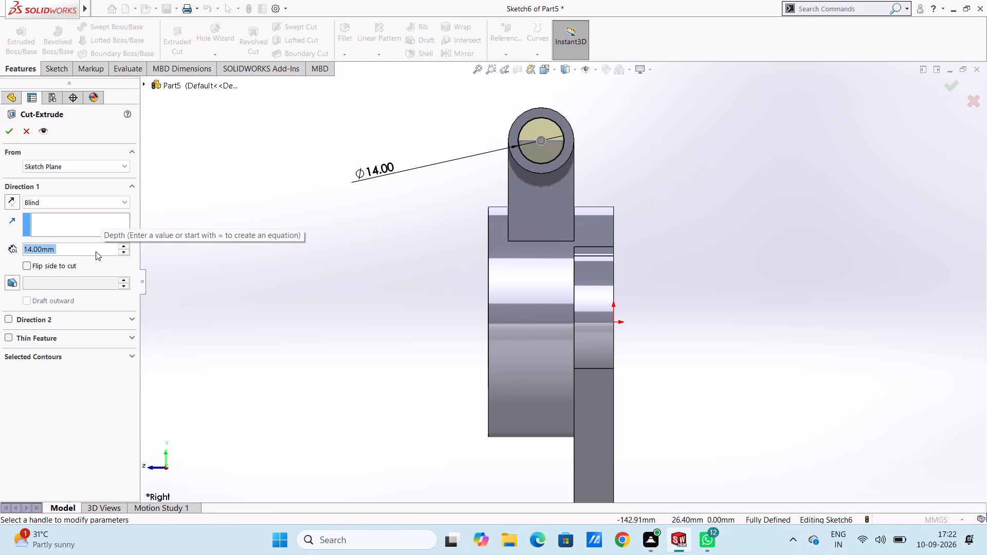
type("50")
key("Return")
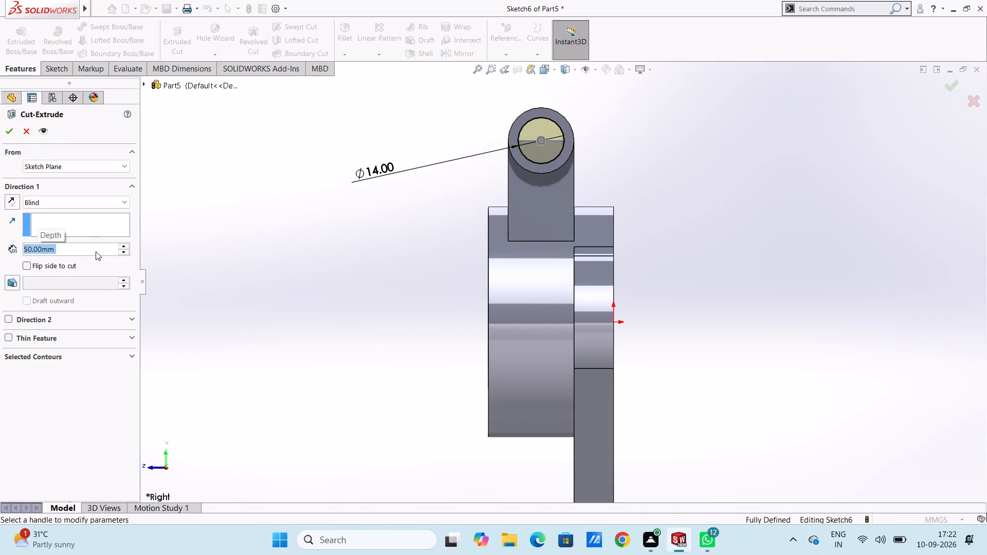
left_click(8, 135)
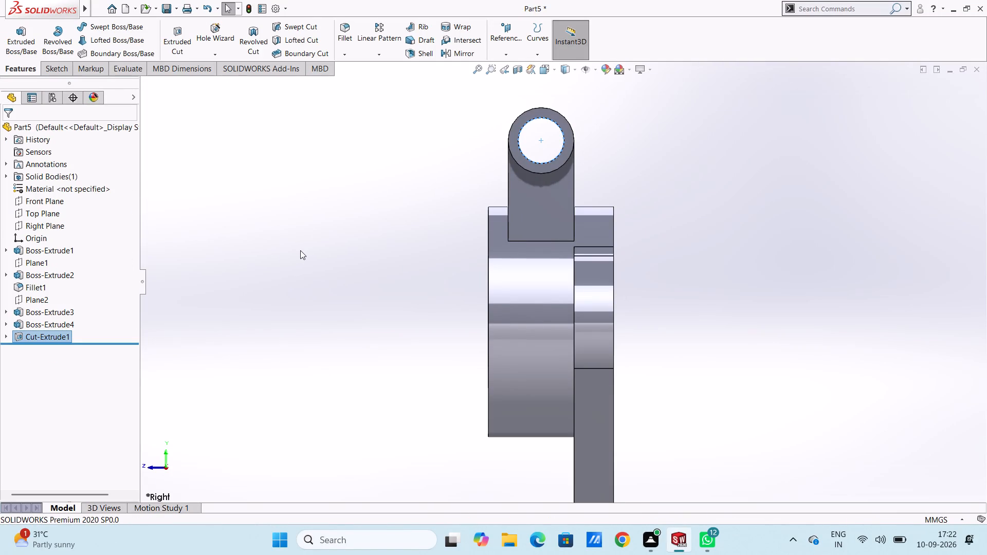
left_click(300, 250)
key("ctrl+2")
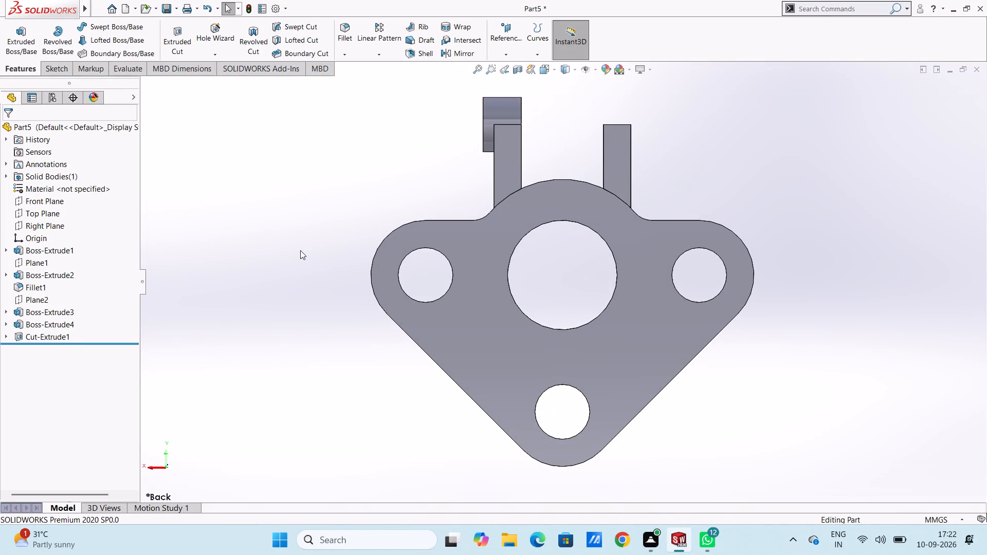
key("ctrl+1")
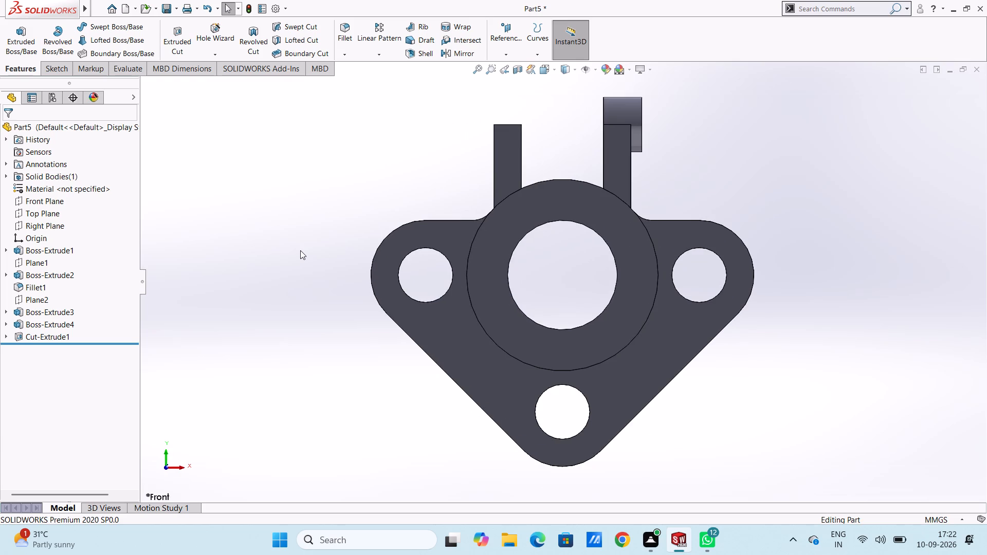
Start a sketch on the inner face of the second post, the one without a ring boss.
key("ctrl+2")
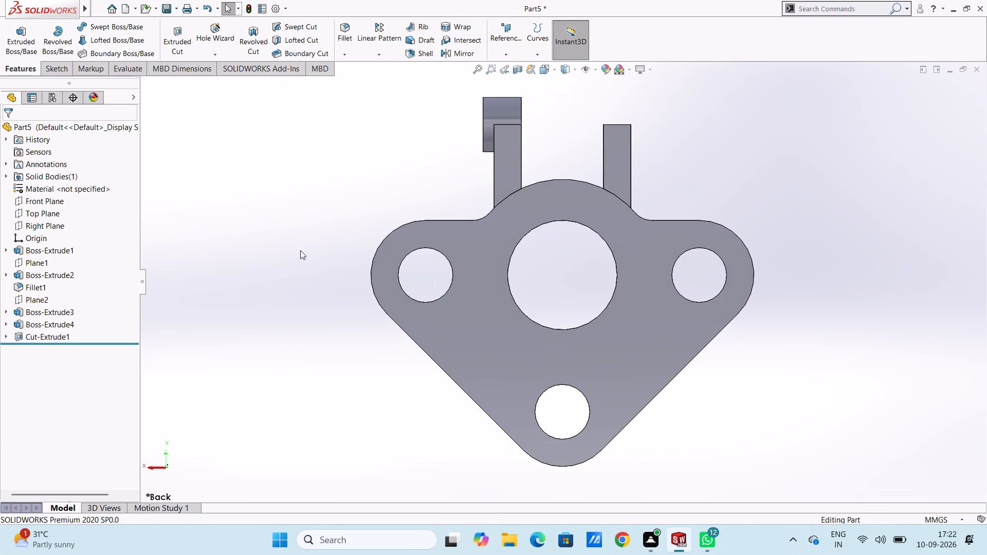
key("ctrl+3")
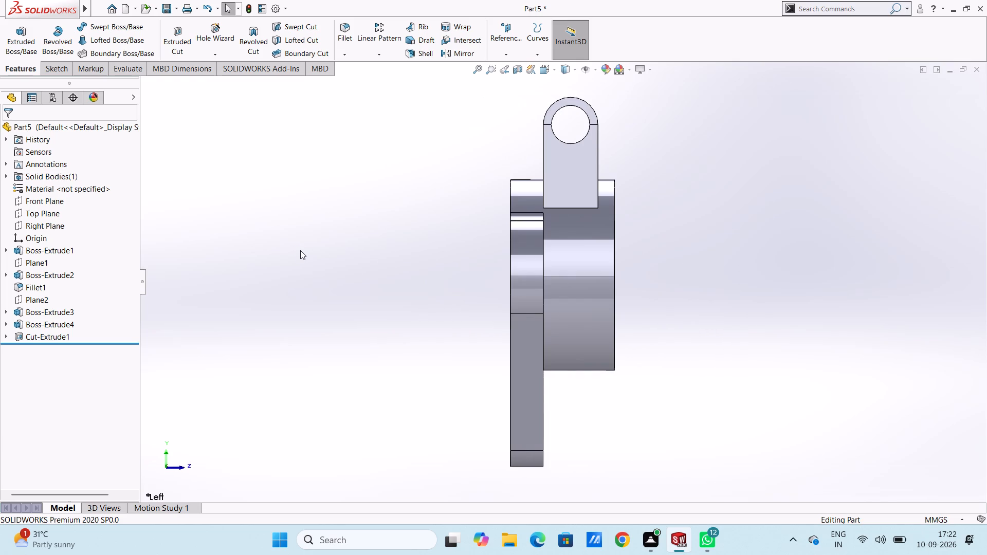
key("ctrl+4")
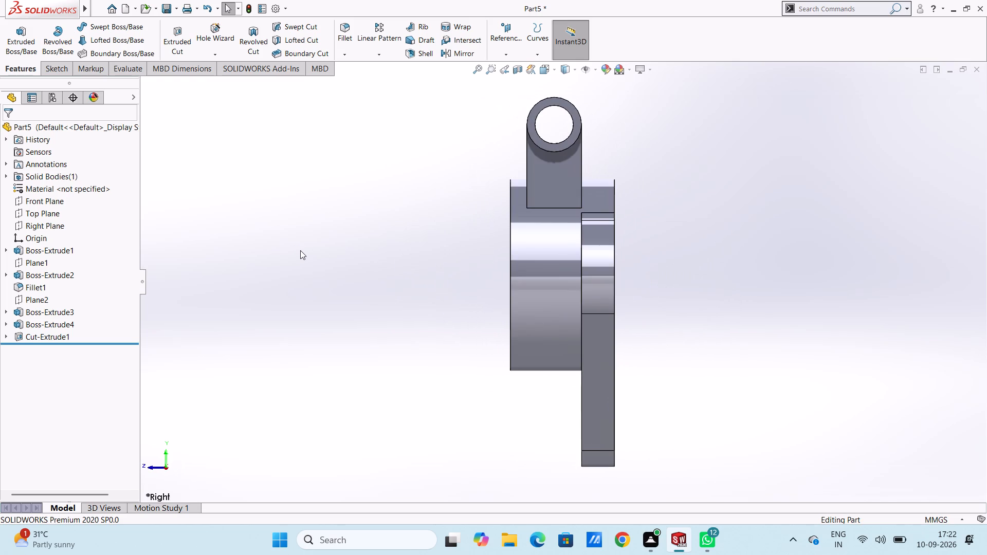
right_click(684, 105)
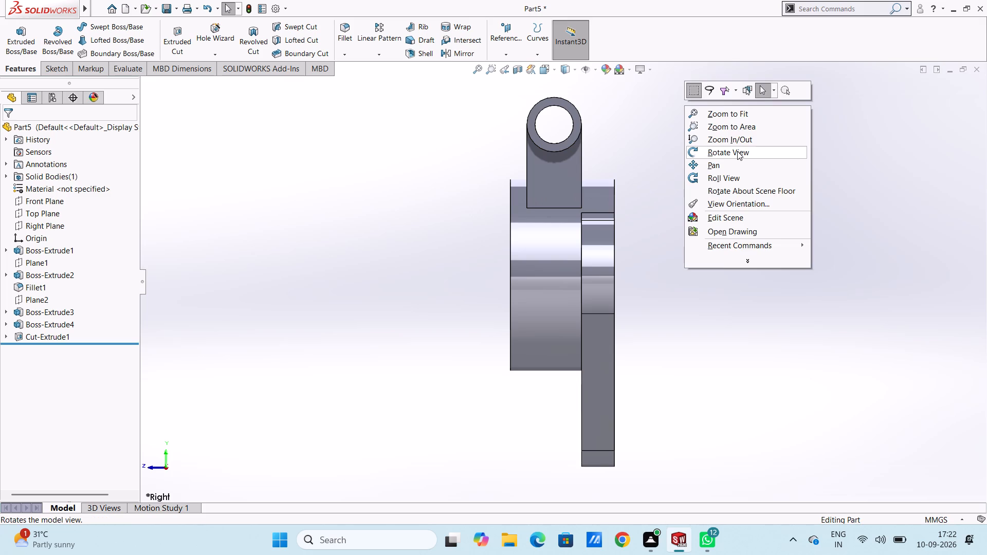
left_click(737, 151)
left_click_drag(696, 124, 700, 219)
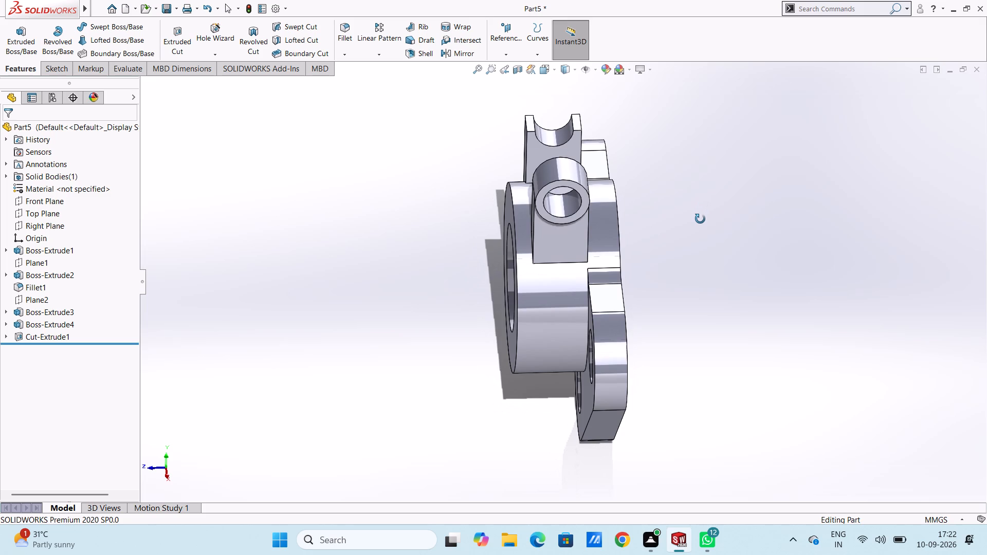
scroll(700, 219, "down", 2, "ctrl")
scroll(700, 219, "up", 4, "ctrl")
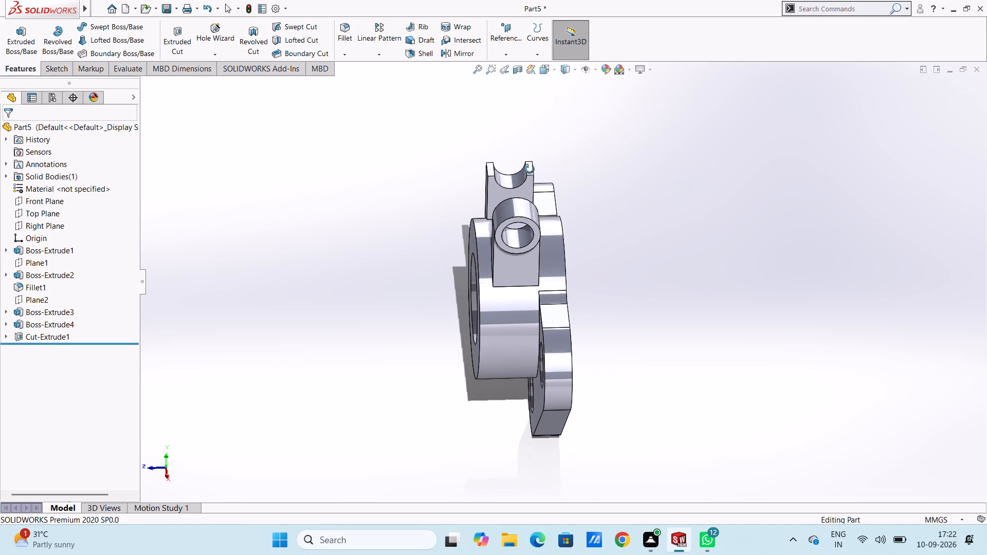
scroll(570, 167, "down", 3, "ctrl")
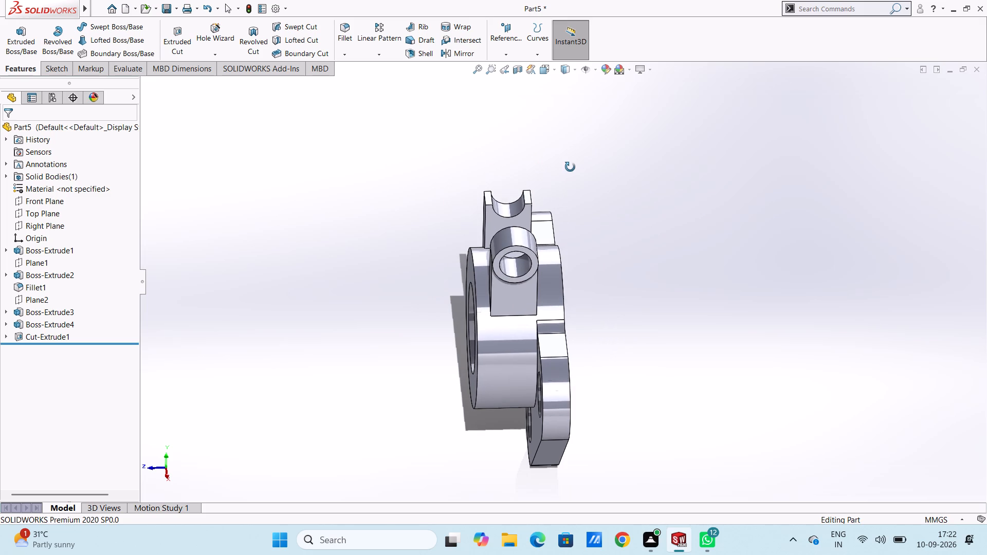
key("Escape")
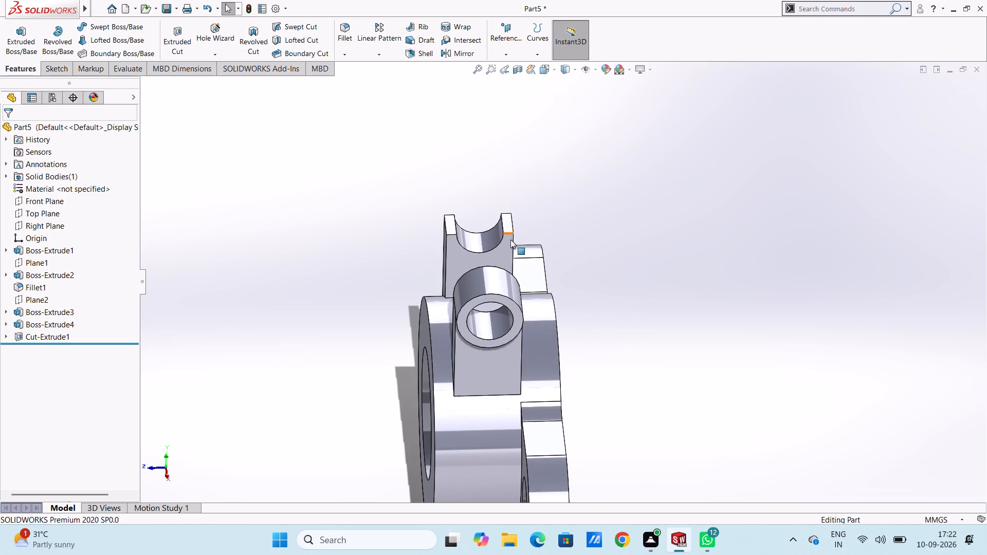
left_click(505, 249)
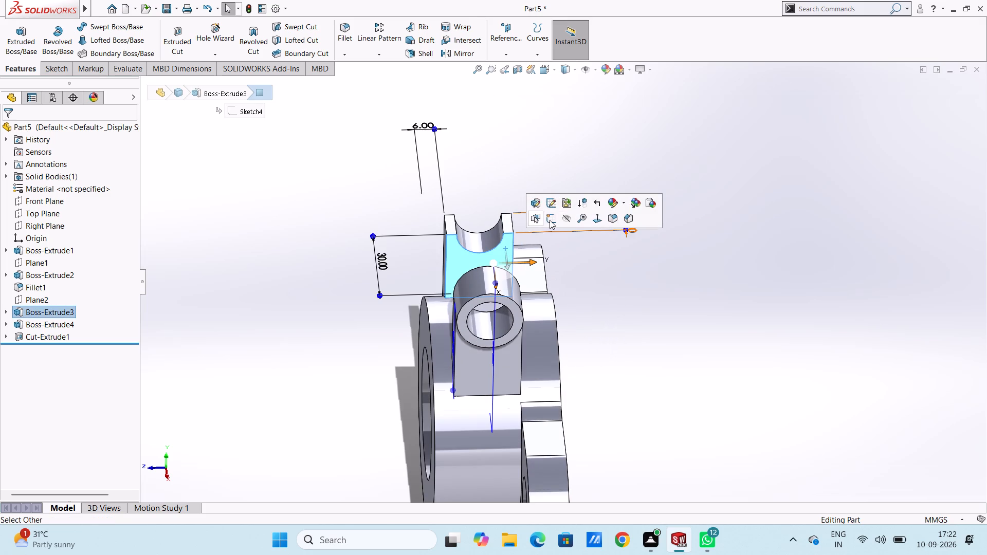
left_click(550, 220)
left_click(364, 181)
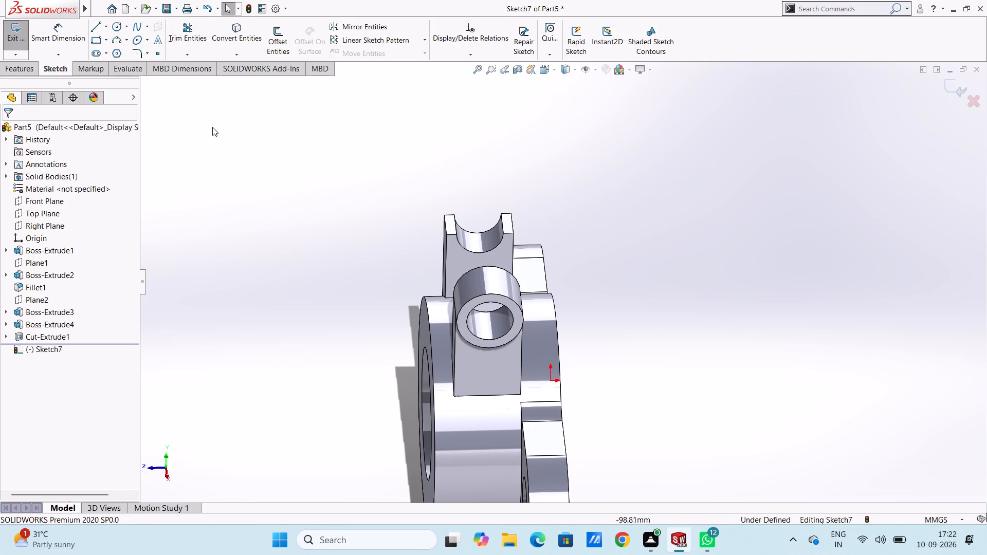
Draw two concentric circles of 7 mm and 10 mm radius centred on the second post's bore.
left_click(113, 29)
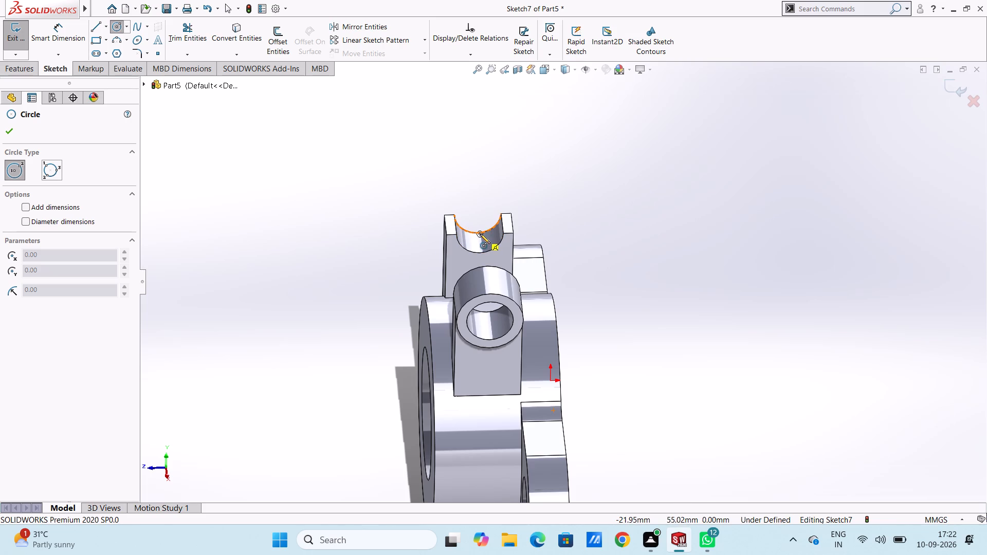
left_click(480, 235)
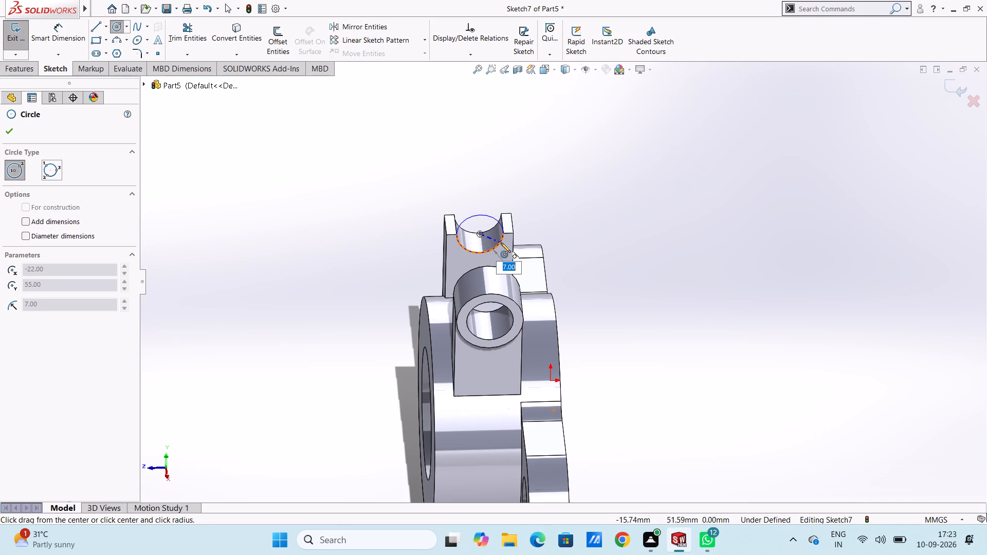
left_click(501, 243)
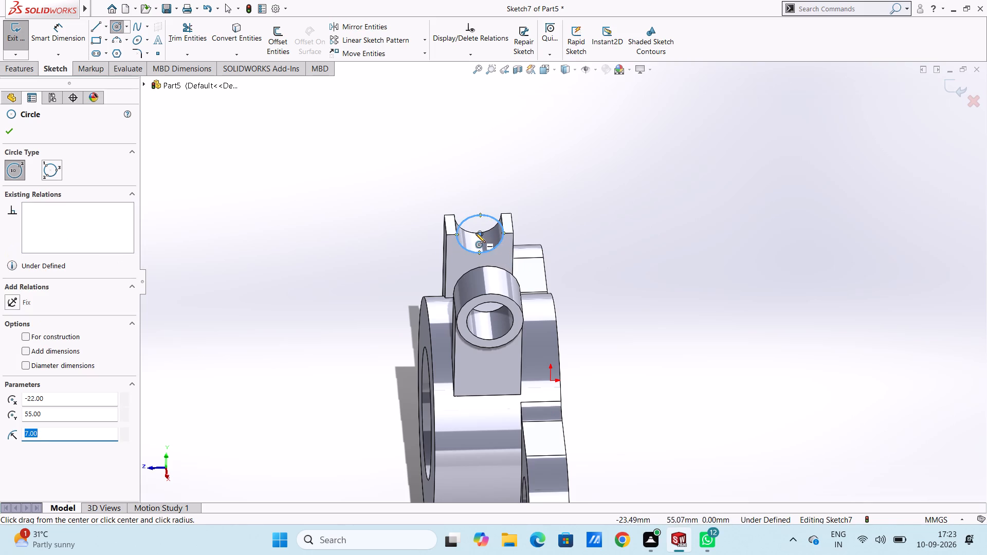
left_click(479, 233)
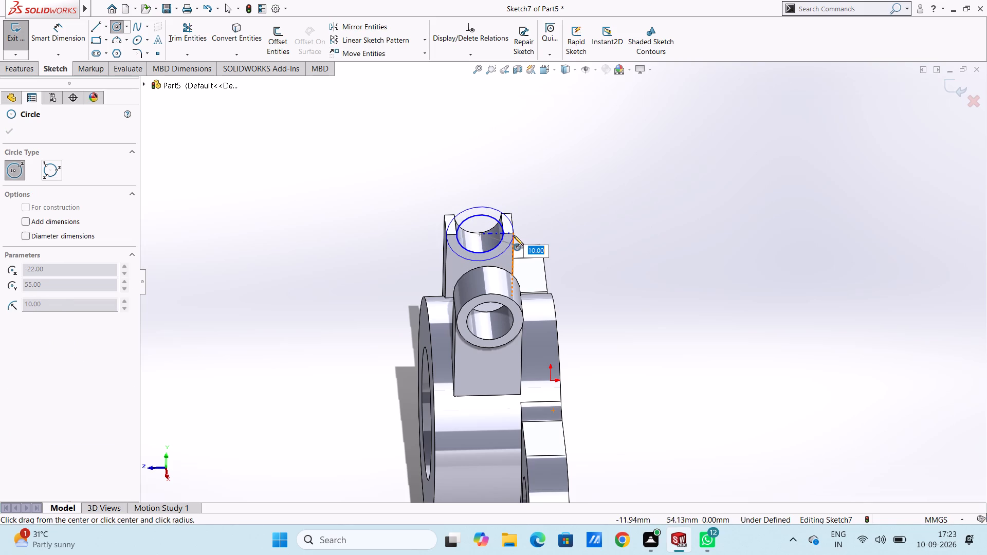
key("Return")
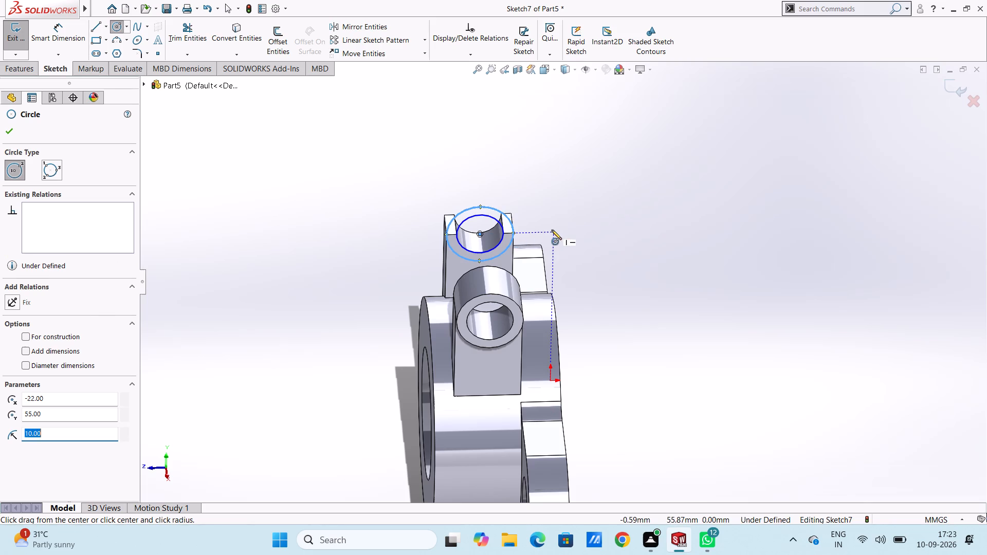
key("Escape")
key("Escape")
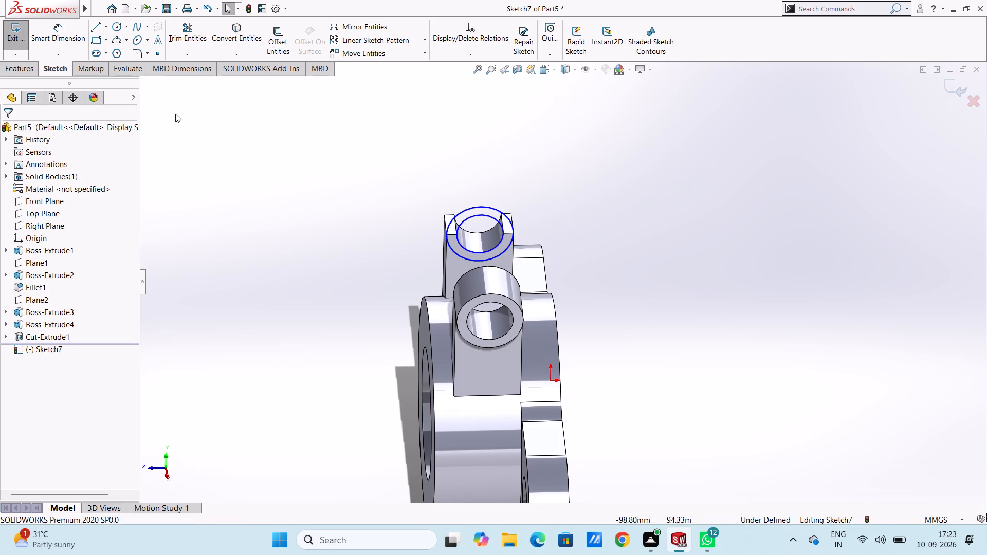
Dimension the outer circle's diameter at 20 mm and the inner circle's diameter at 14 mm.
left_click(79, 39)
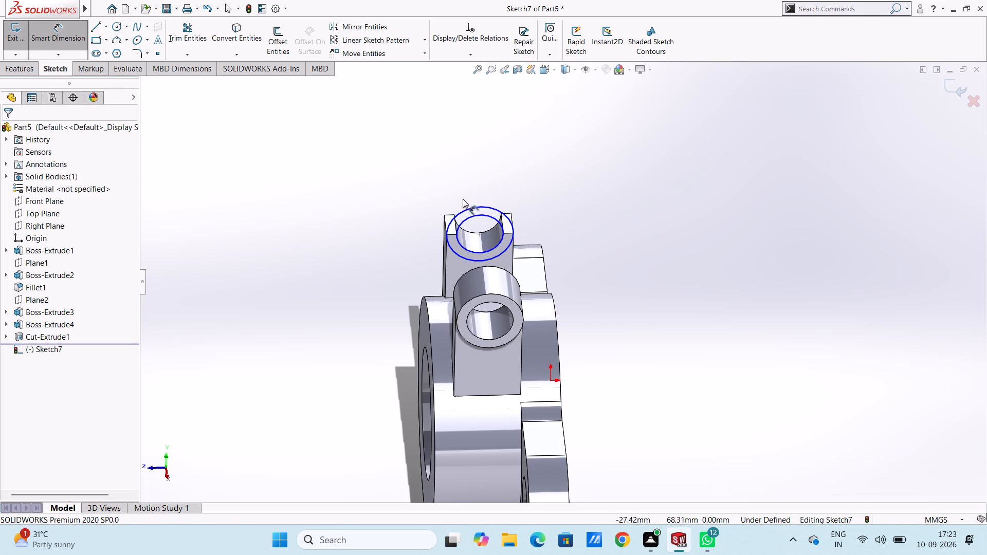
left_click(466, 208)
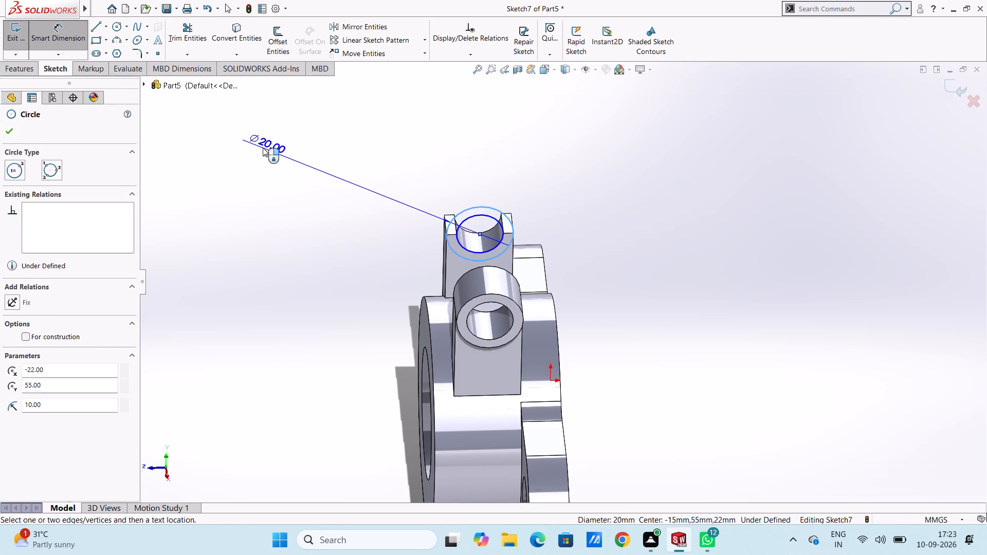
left_click(256, 144)
key("Return")
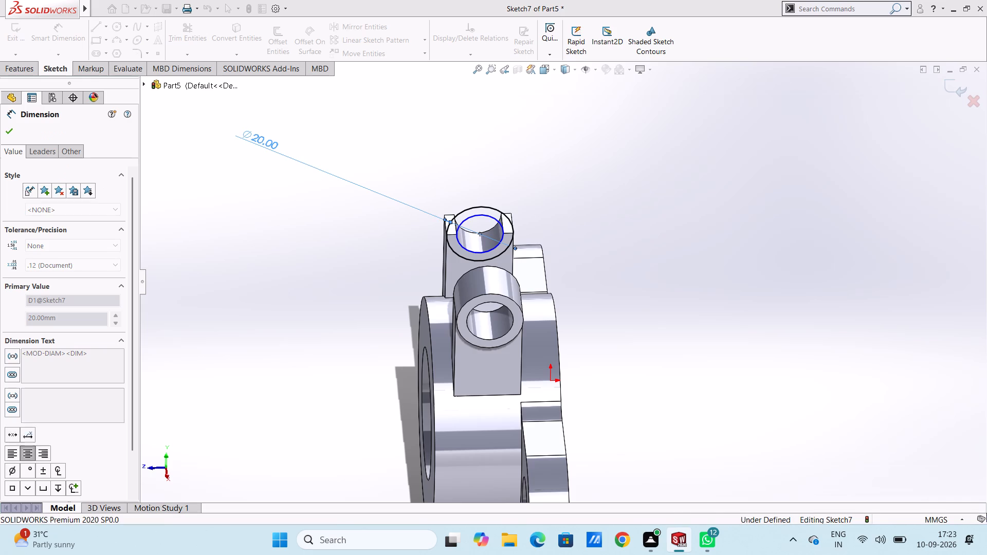
left_click(293, 198)
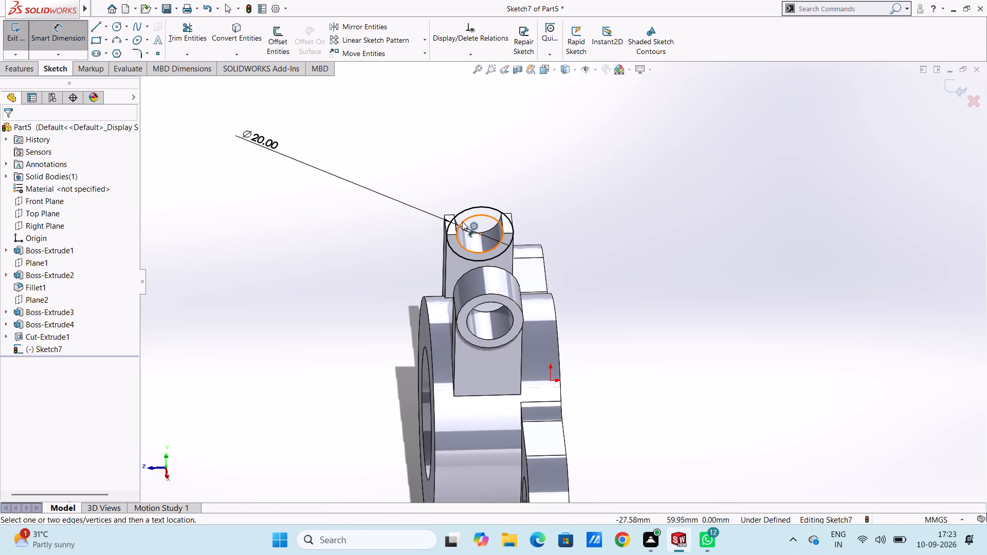
left_click(462, 221)
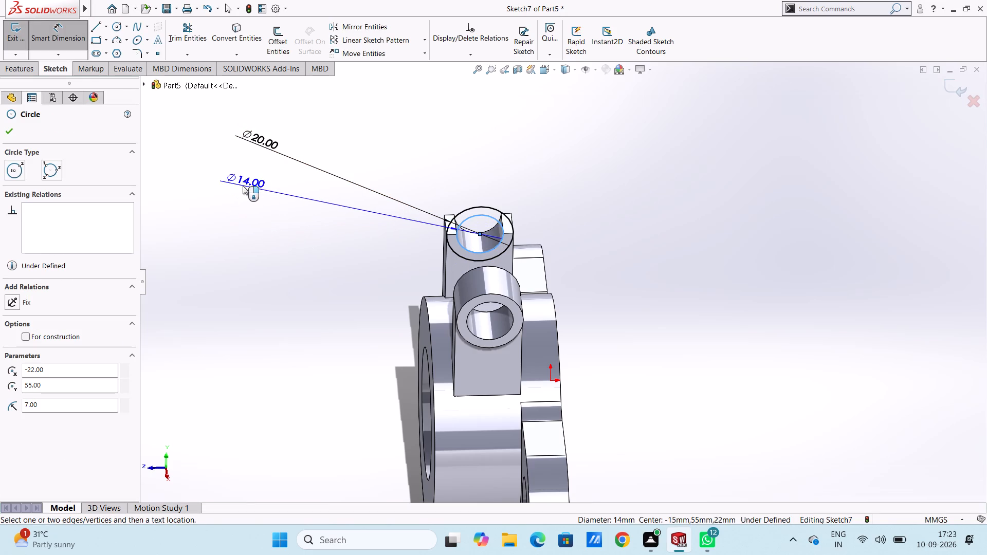
left_click(250, 177)
key("Return")
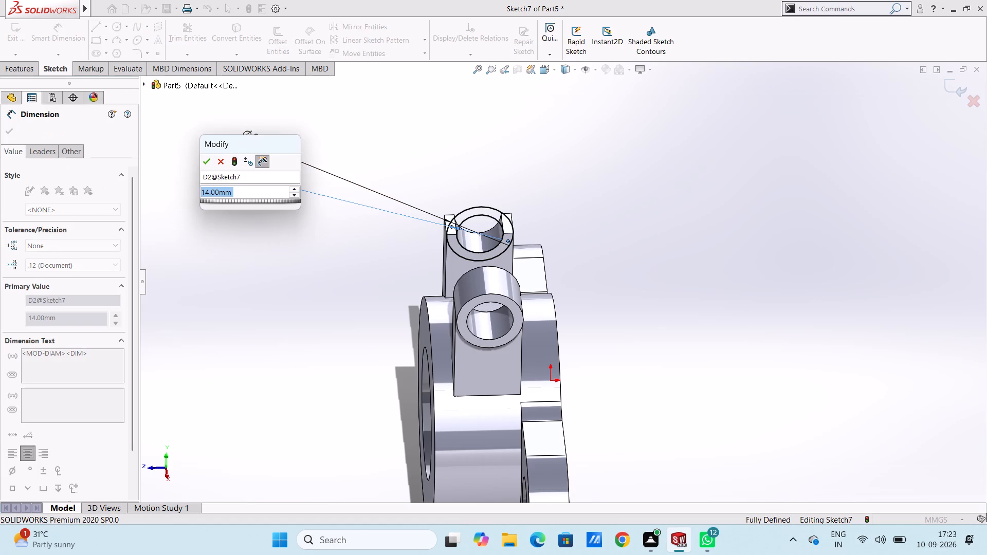
left_click(282, 230)
key("Escape")
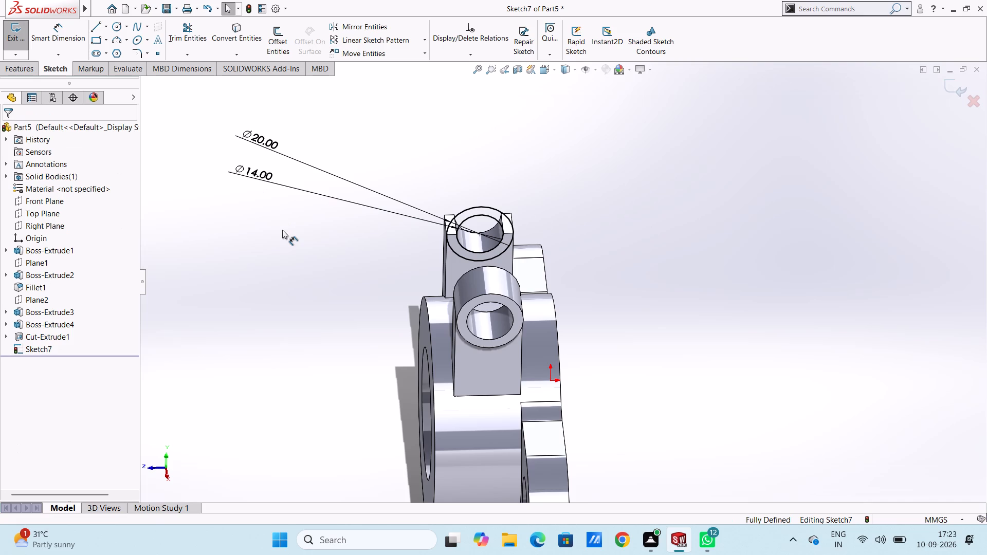
Extrude the ring sketch 14 mm as a merged blind boss, with the direction reversed outward through the second post.
left_click(13, 72)
left_click(26, 35)
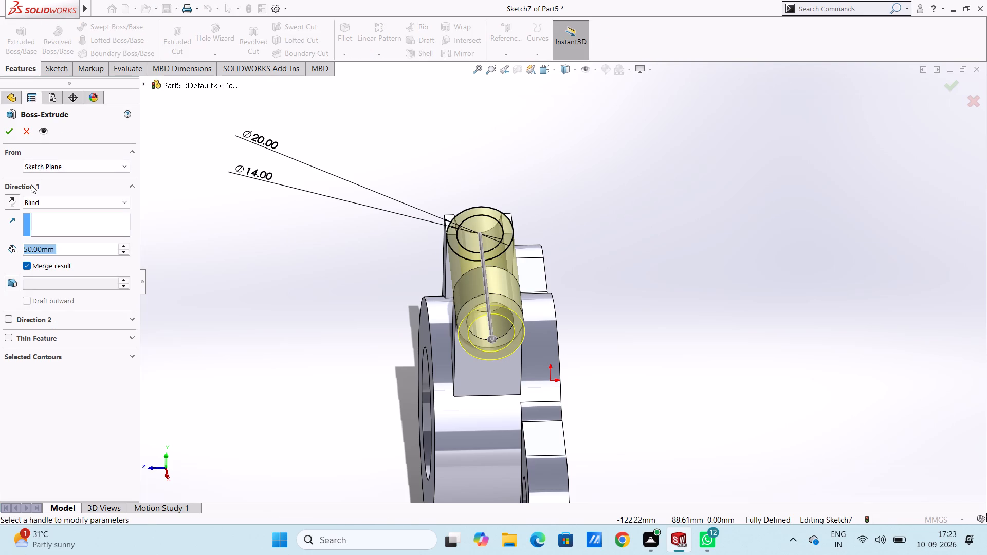
left_click(15, 201)
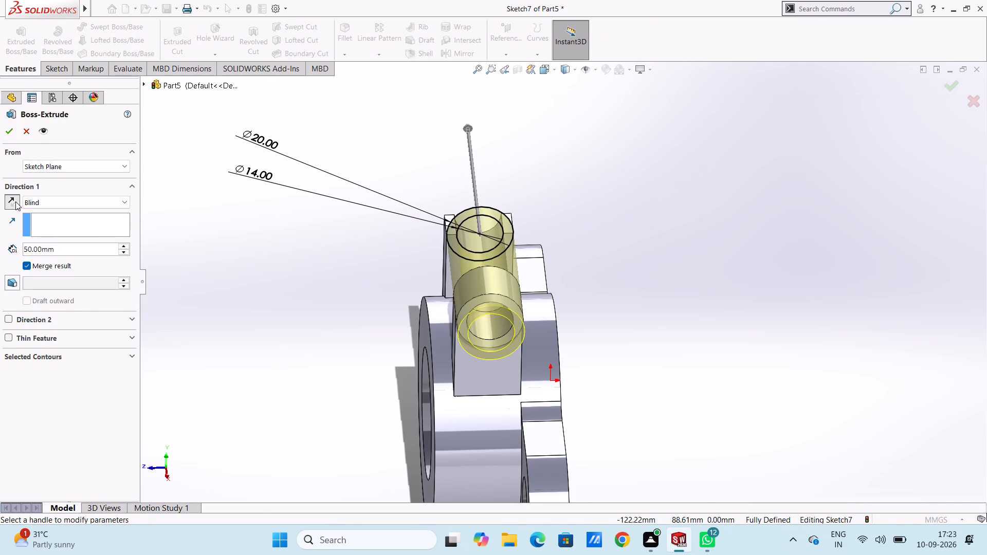
double_click(88, 249)
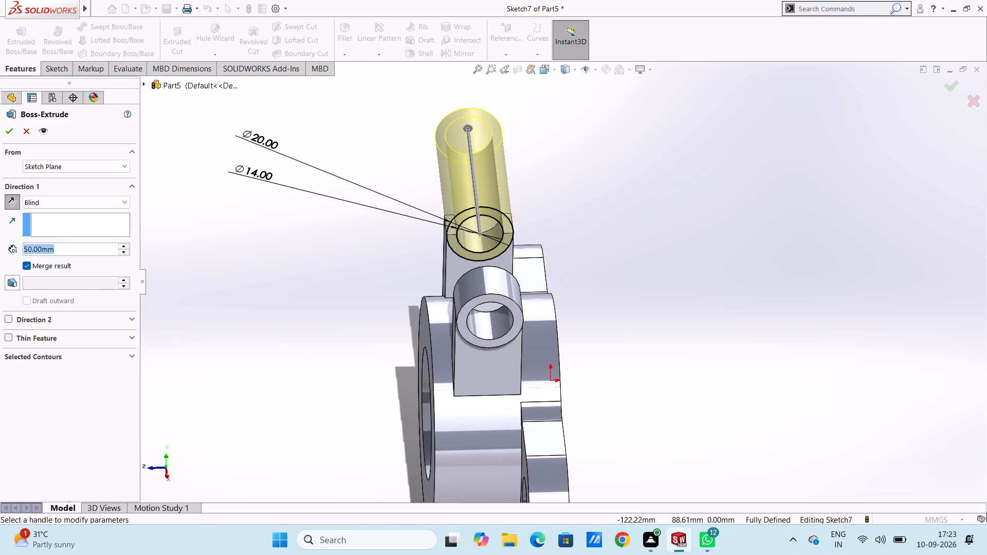
type("14")
key("Return")
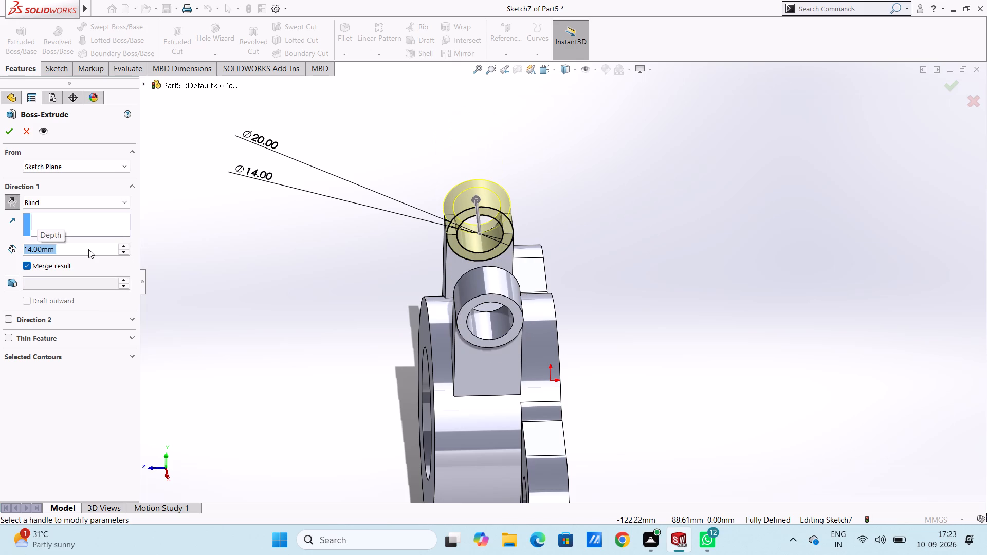
left_click(4, 129)
left_click(243, 229)
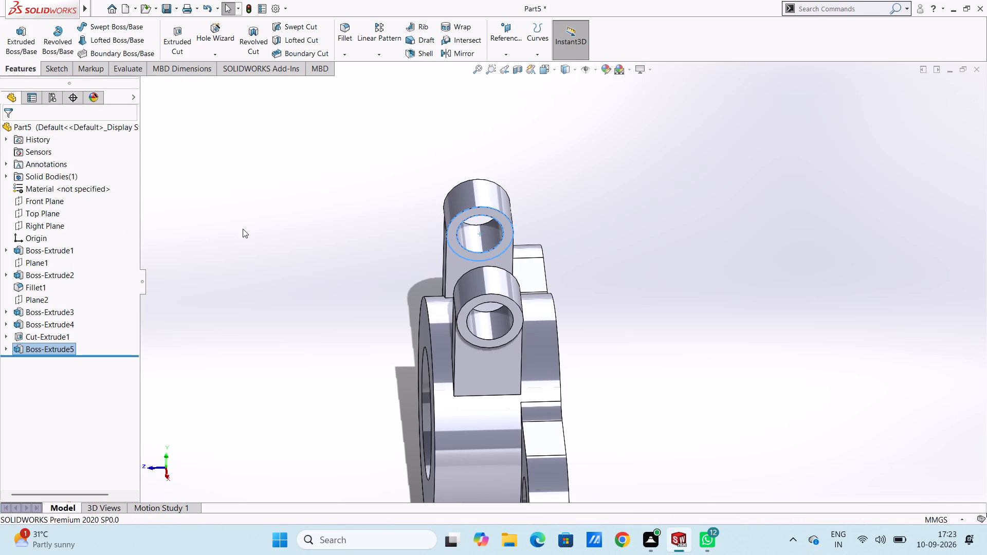
Apply the dark brown standard colour to the whole part, shown in isometric view.
key("ctrl+1")
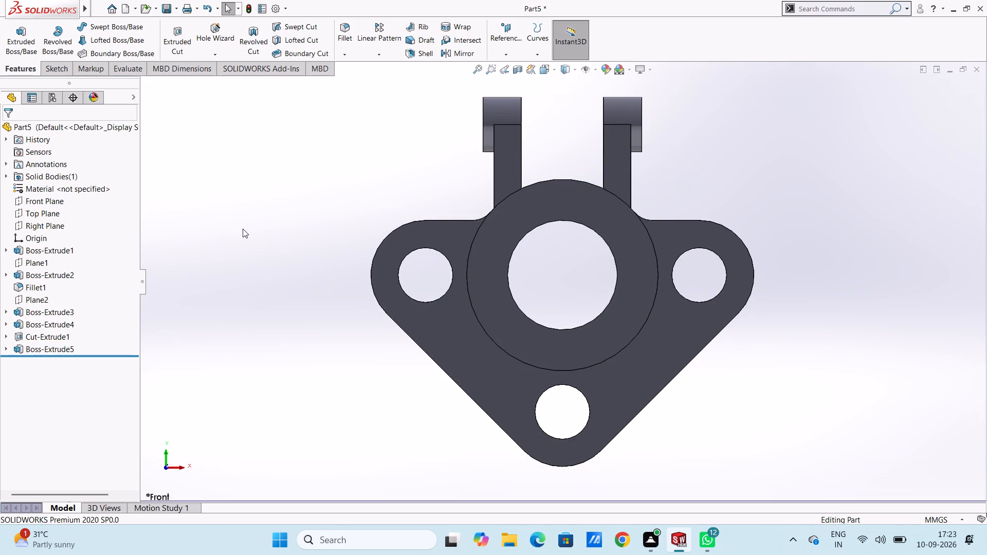
key("ctrl+7")
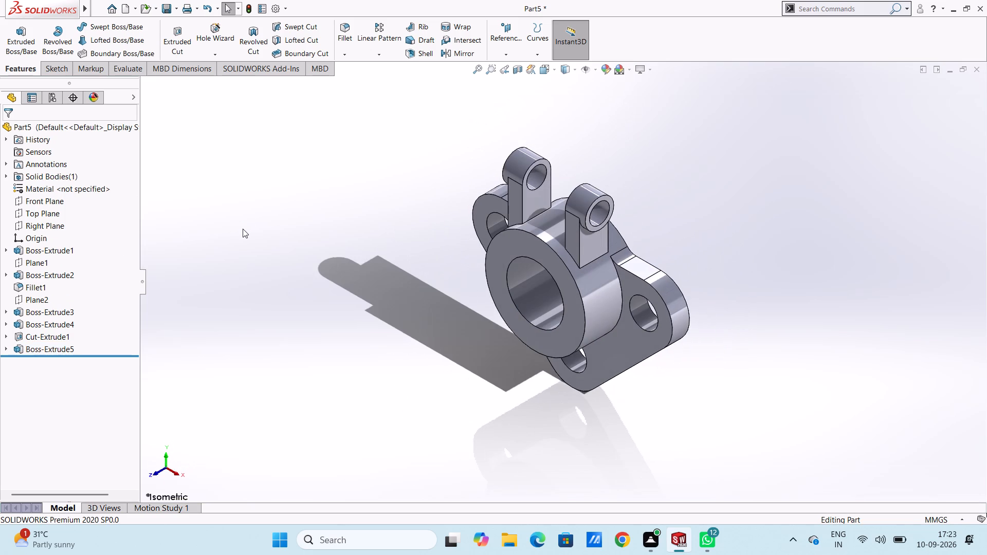
left_click(604, 72)
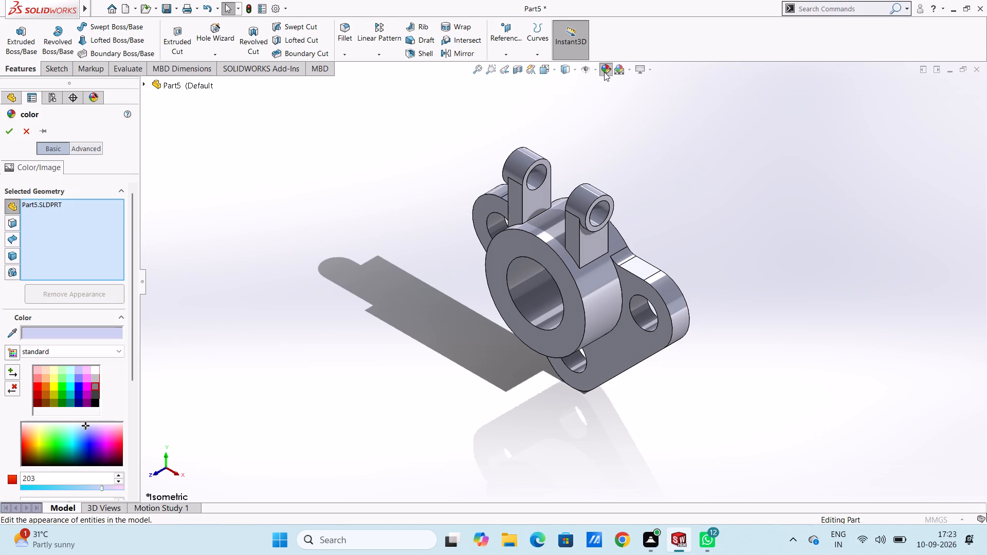
left_click(48, 403)
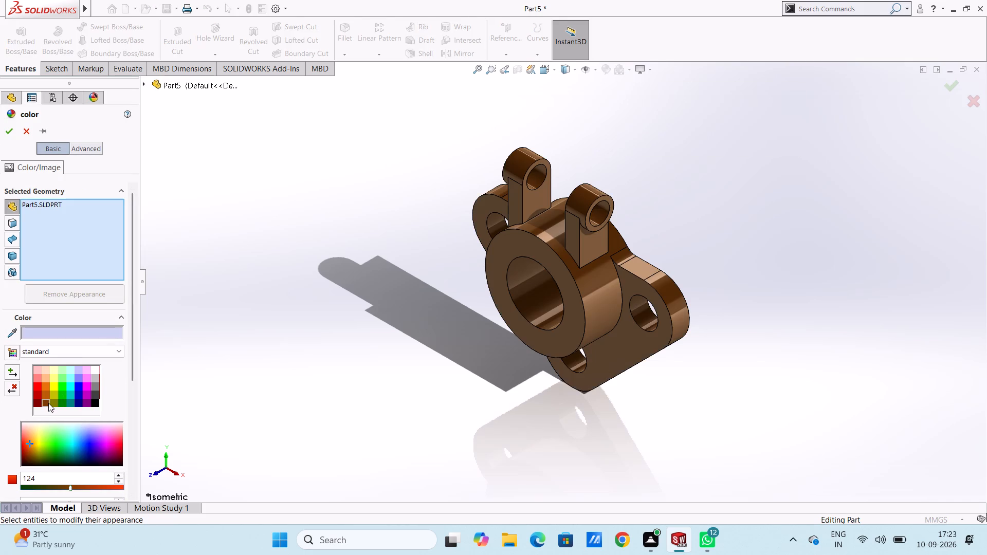
left_click(10, 134)
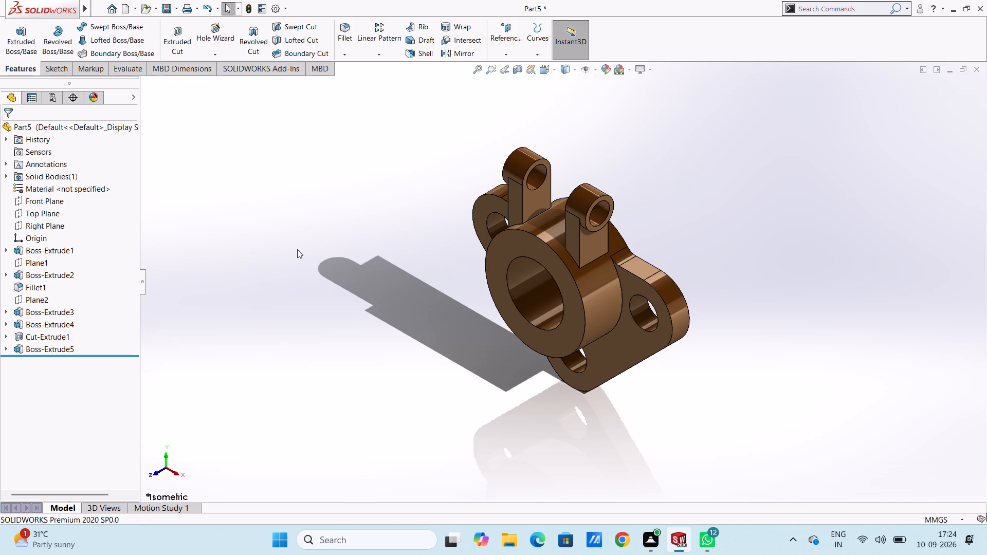
Save the part in the Documents folder under the name "multi lug cylindrical mounting bracket".
key("ctrl+s")
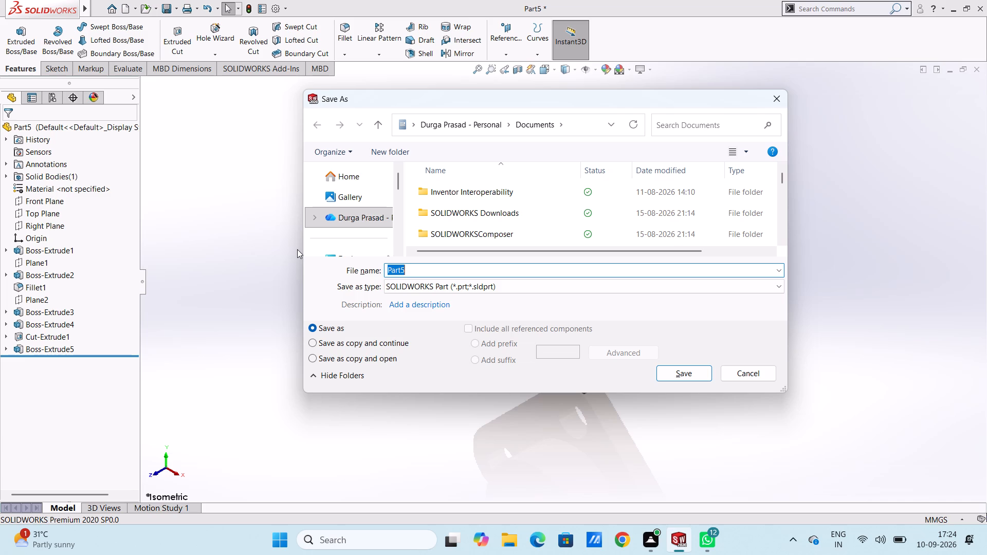
type("mul")
type("ti lug")
key("space")
type("cylindri")
type("cal")
key("space")
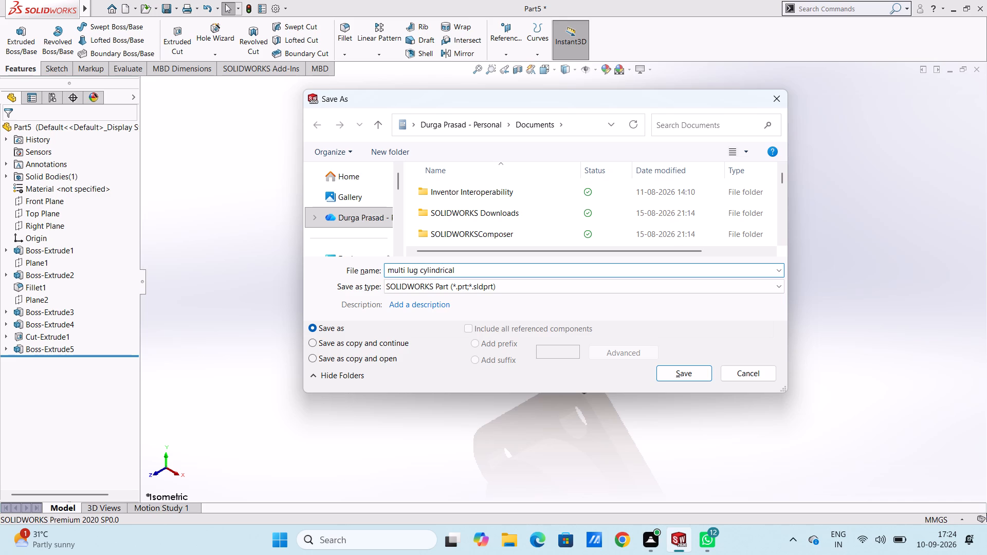
type("mounting")
key("space")
type("bracket")
left_click(691, 369)
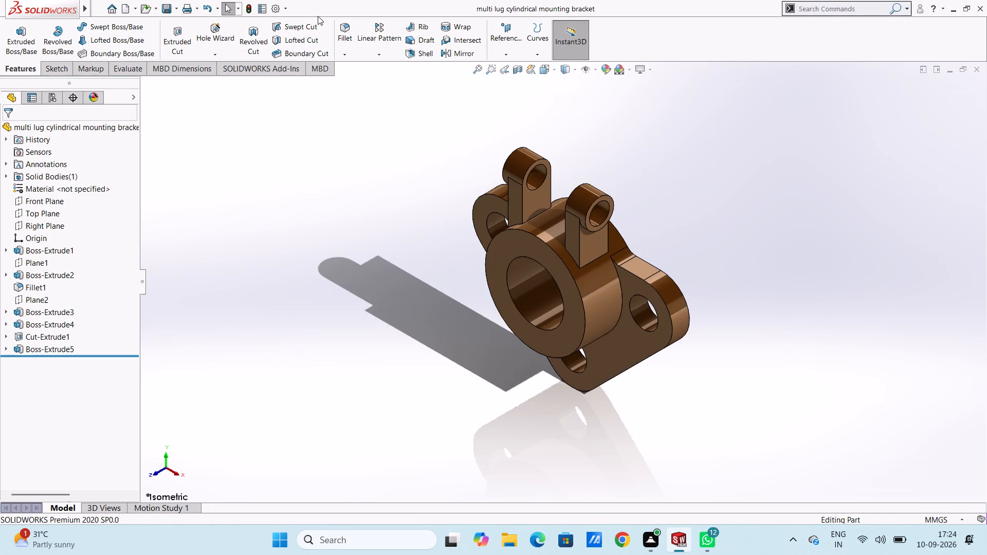
Save a PDF copy of the part in the Documents folder, keeping the same file name.
left_click(177, 6)
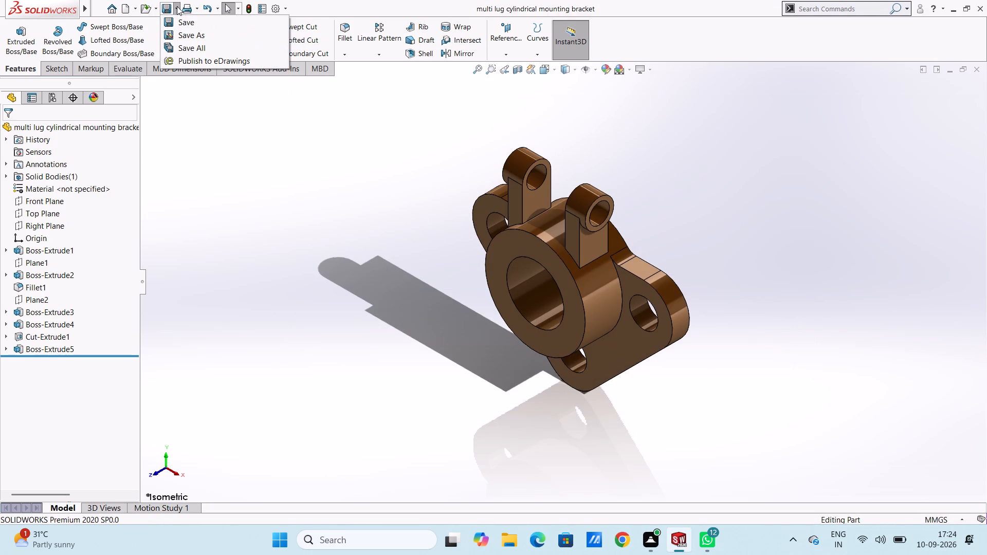
left_click(188, 34)
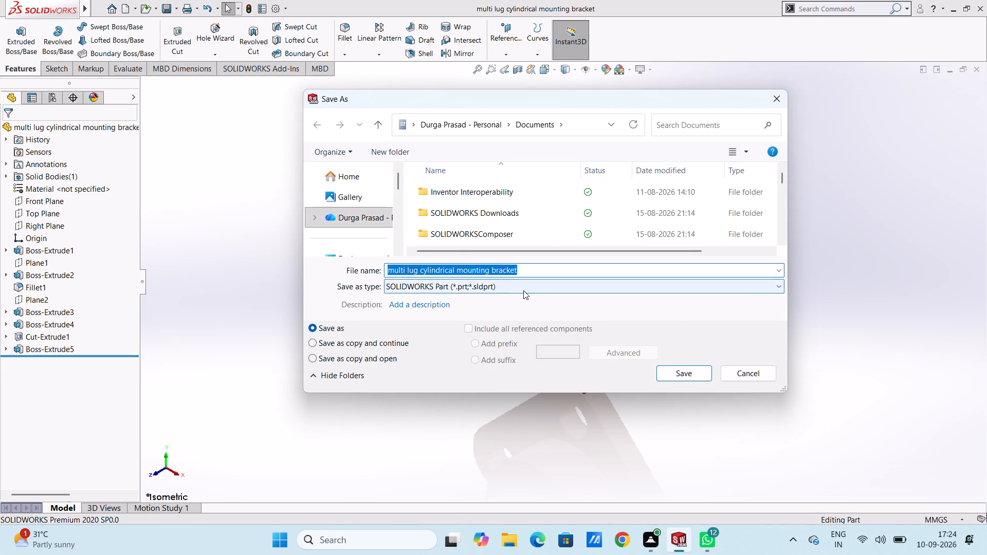
left_click(523, 290)
left_click(491, 80)
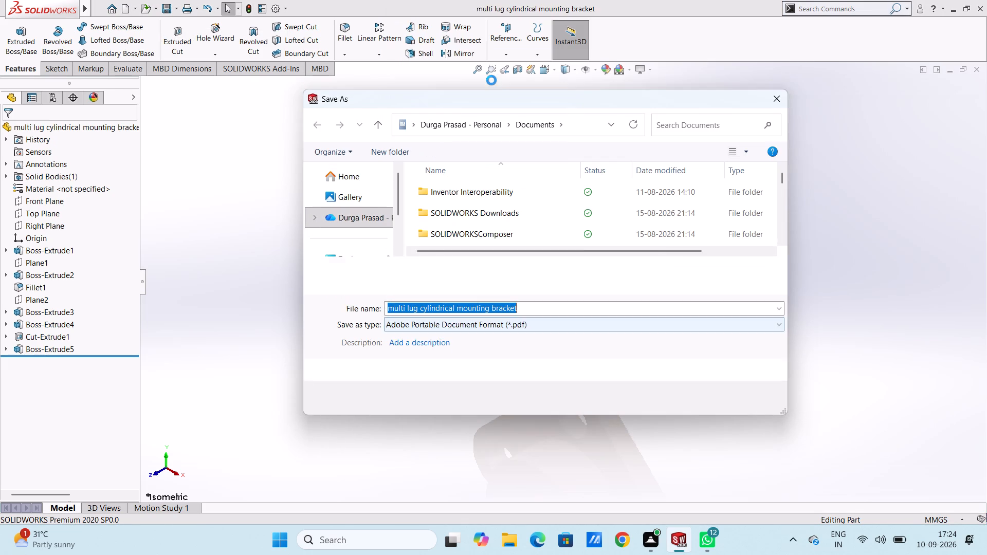
left_click(682, 399)
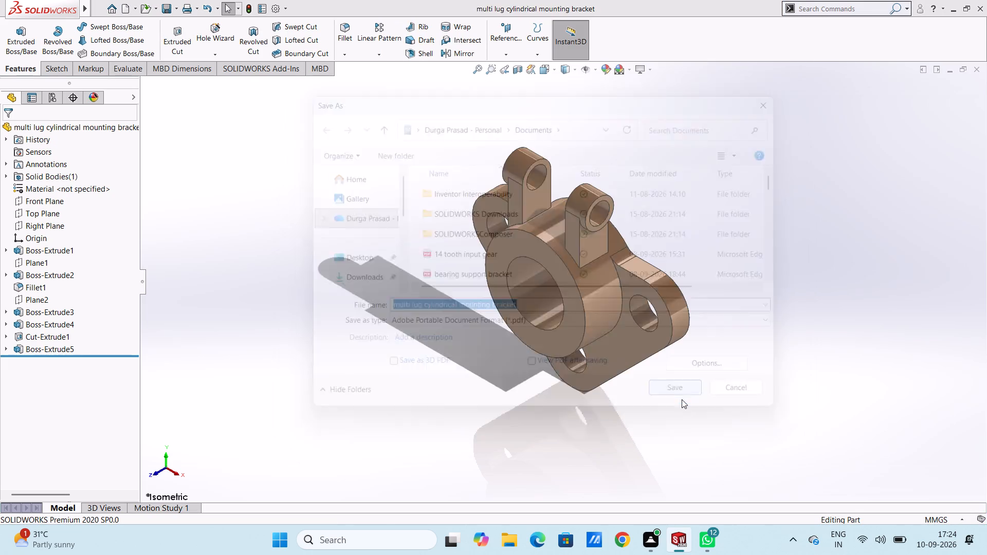